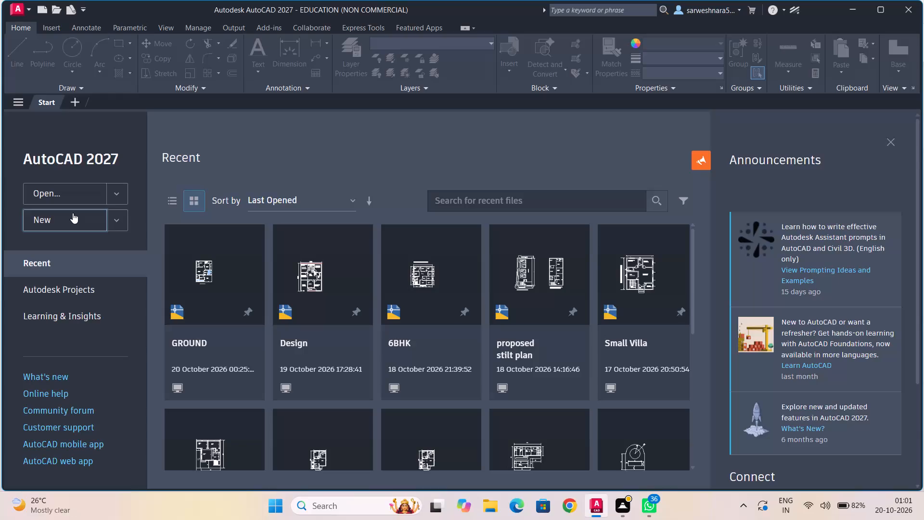
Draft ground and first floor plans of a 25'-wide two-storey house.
Create a new blank drawing from the acadiso.dwt template.
{"action": "left_click", "coordinate": [73, 213]}
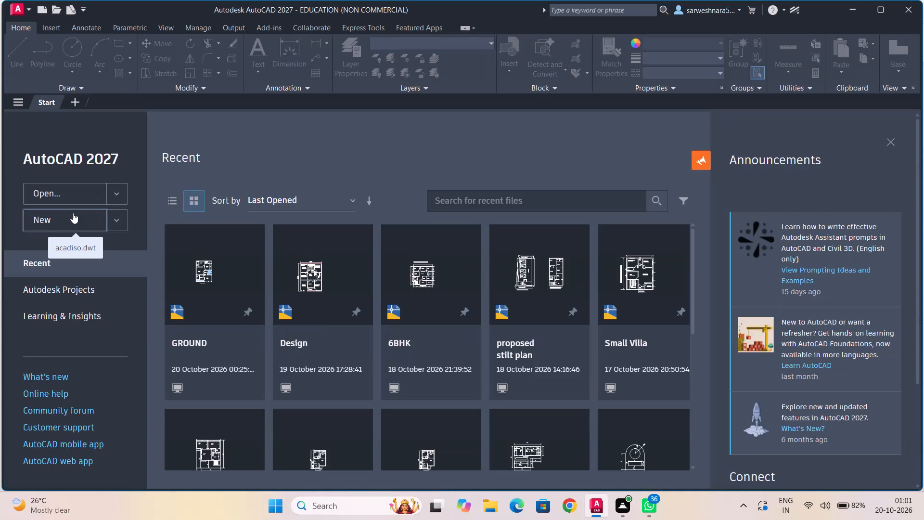
{"action": "triple_click", "coordinate": [73, 213]}
{"action": "left_click", "coordinate": [73, 213]}
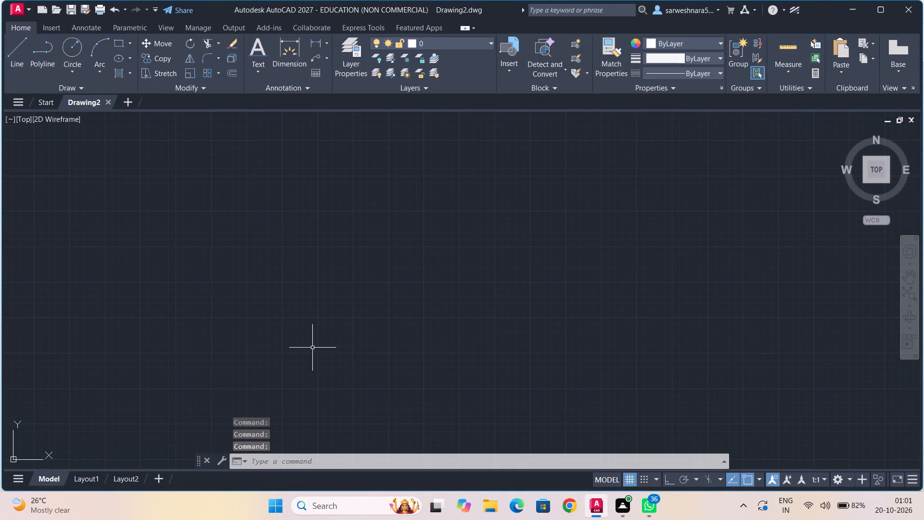
Ensure a log file is maintained in the file safety options and turn logging on with LOGFILEON.
{"action": "left_click", "coordinate": [294, 458]}
{"action": "type", "text": "options"}
{"action": "key", "text": "Return"}
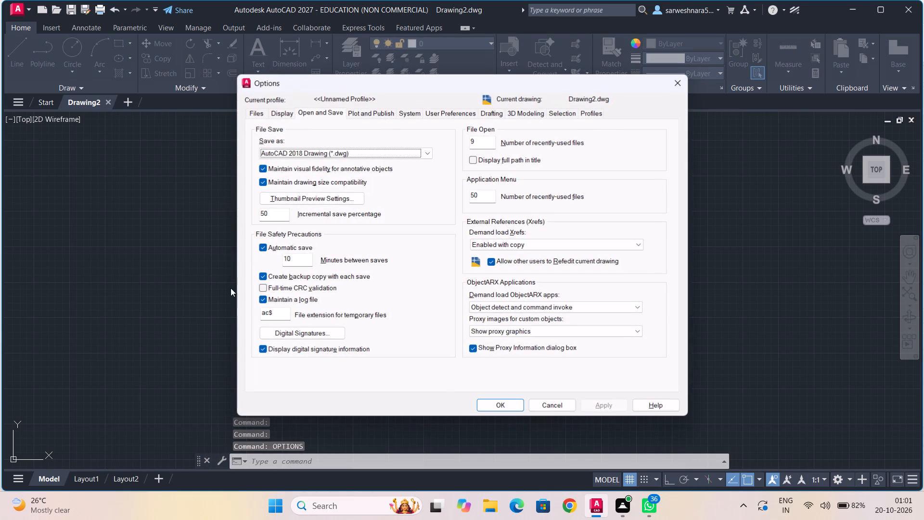
{"action": "left_click", "coordinate": [263, 302]}
{"action": "left_click", "coordinate": [263, 302]}
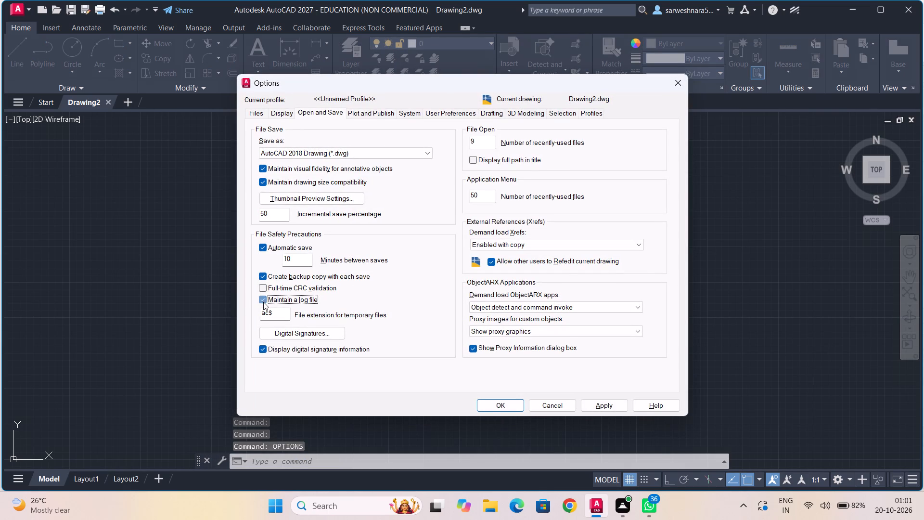
{"action": "left_click", "coordinate": [500, 408]}
{"action": "left_click", "coordinate": [358, 455]}
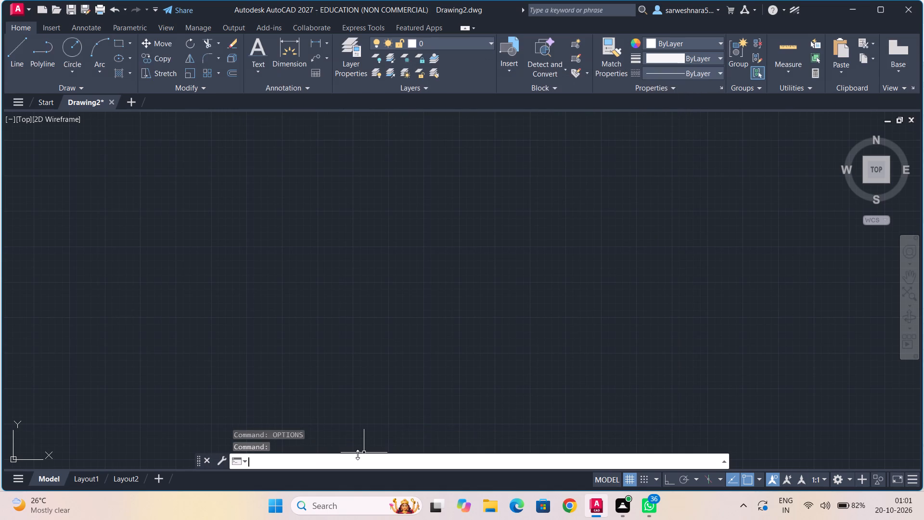
{"action": "type", "text": "logfi"}
{"action": "key", "text": "Return"}
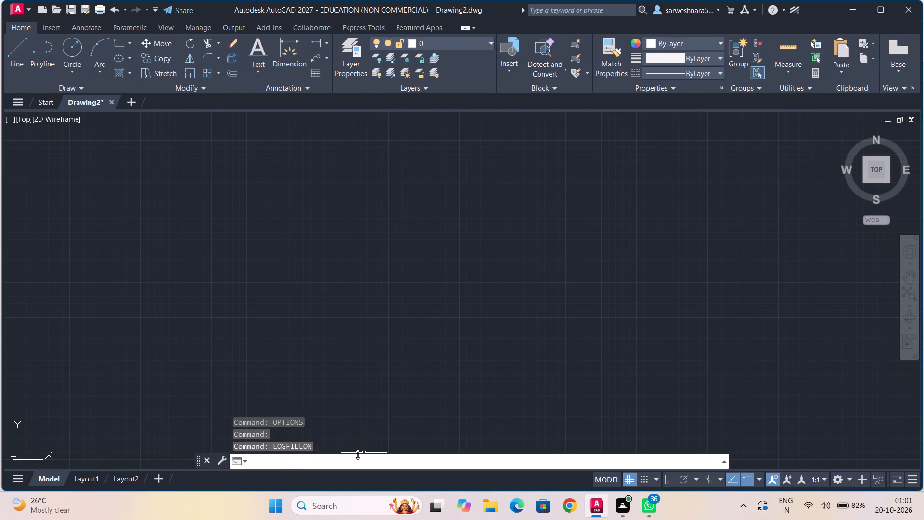
Configure the drawing units to decimal length with precision 0 and an insertion scale of feet.
{"action": "type", "text": "units"}
{"action": "key", "text": "Return"}
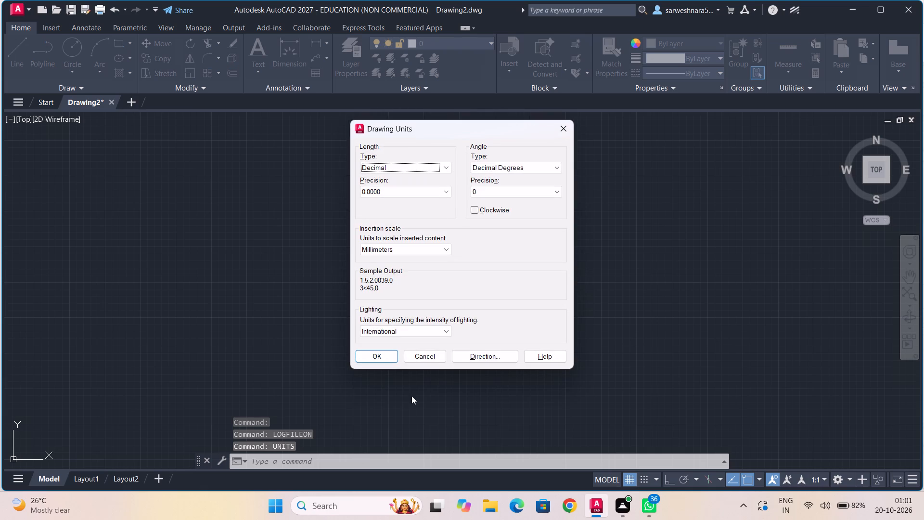
{"action": "left_click", "coordinate": [439, 188]}
{"action": "left_click", "coordinate": [435, 201]}
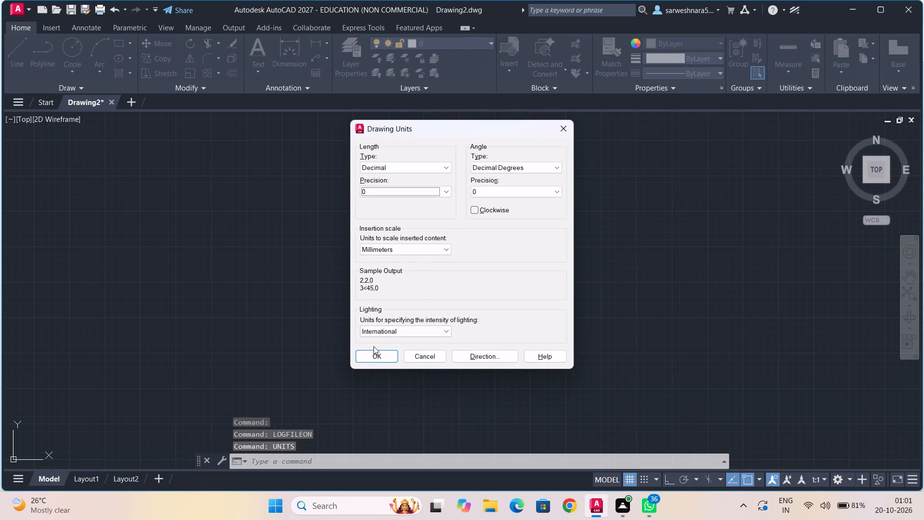
{"action": "left_click", "coordinate": [431, 244]}
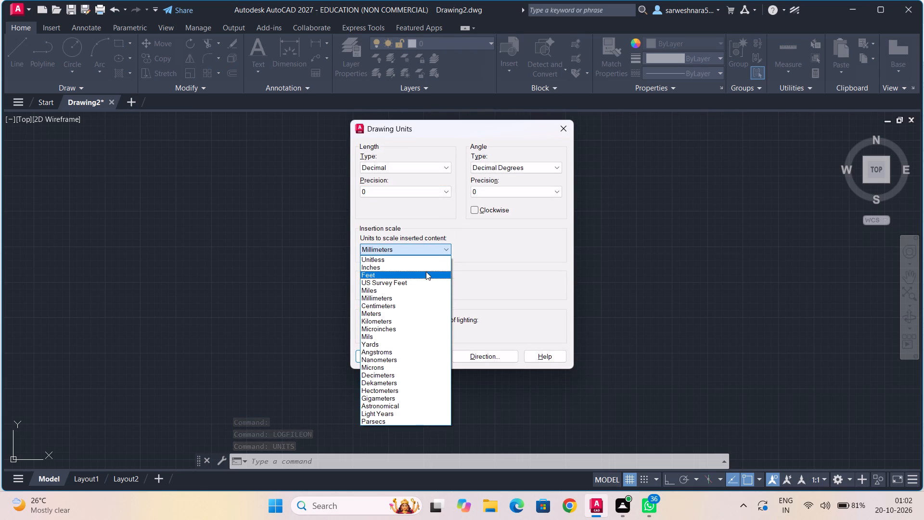
{"action": "left_click", "coordinate": [426, 273]}
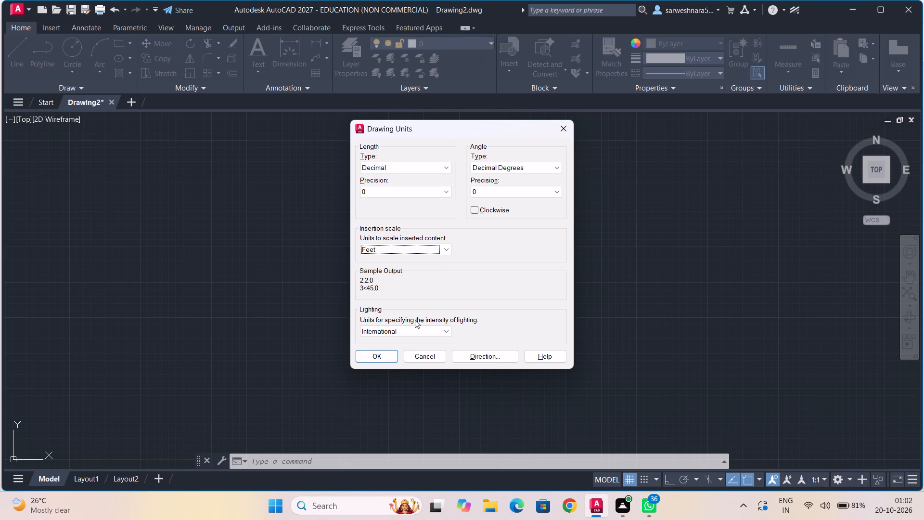
{"action": "left_click", "coordinate": [377, 359]}
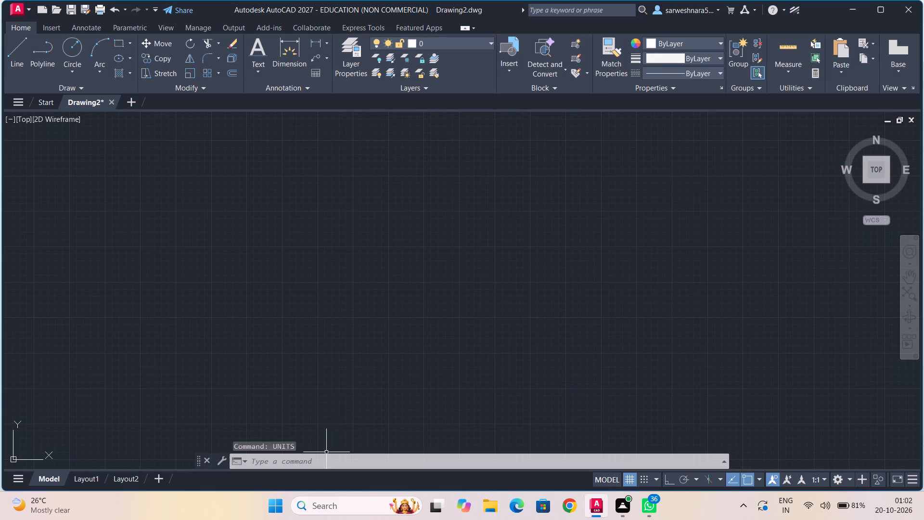
Set the model space limits from 0,0 to 297,210 and apply Zoom All.
{"action": "left_click", "coordinate": [325, 460]}
{"action": "type", "text": "limits"}
{"action": "key", "text": "Return"}
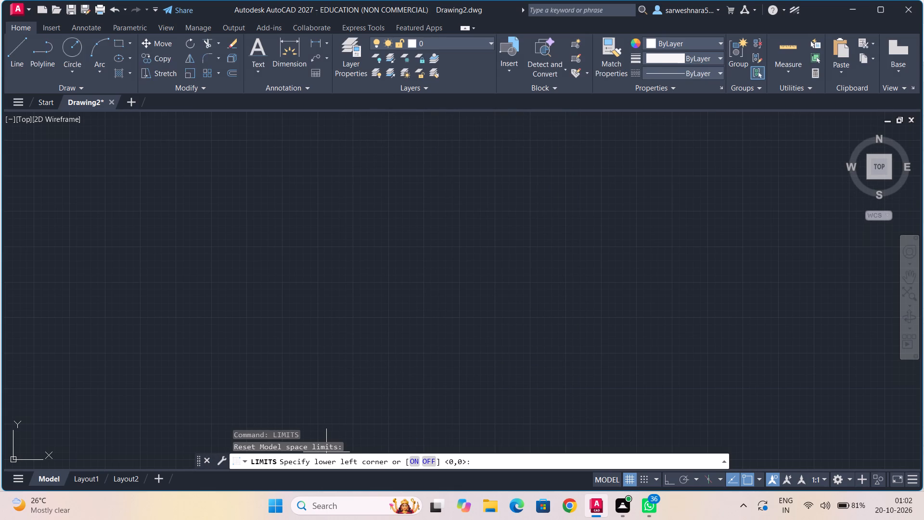
{"action": "key", "text": "0"}
{"action": "type", "text": ",0"}
{"action": "key", "text": "Return"}
{"action": "type", "text": "297,210"}
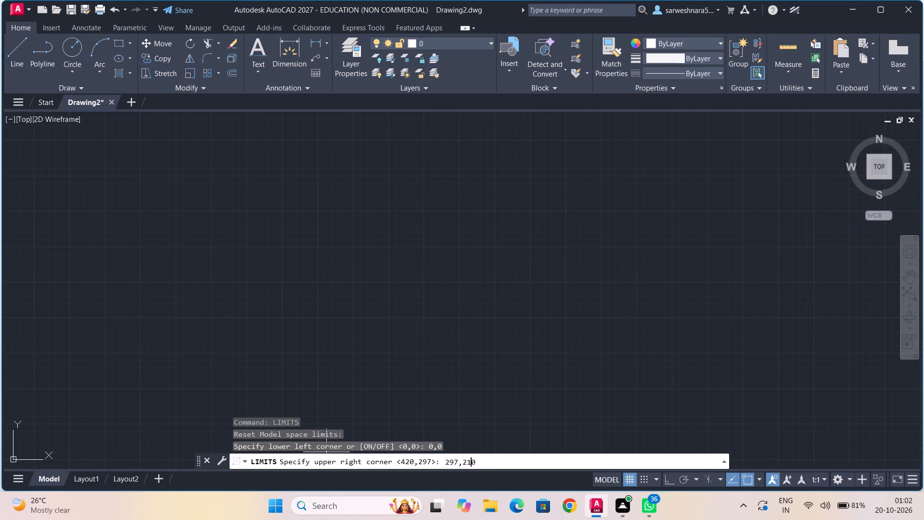
{"action": "key", "text": "Return"}
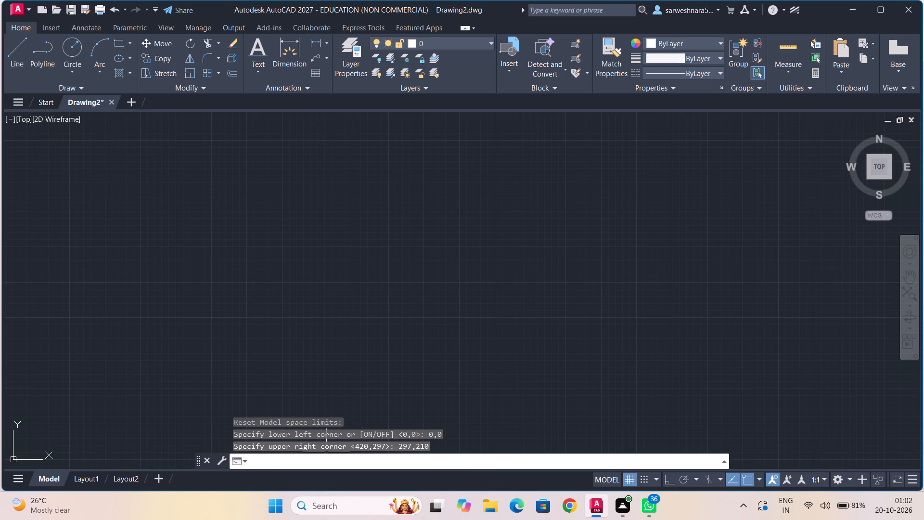
{"action": "type", "text": "zoom"}
{"action": "key", "text": "Return"}
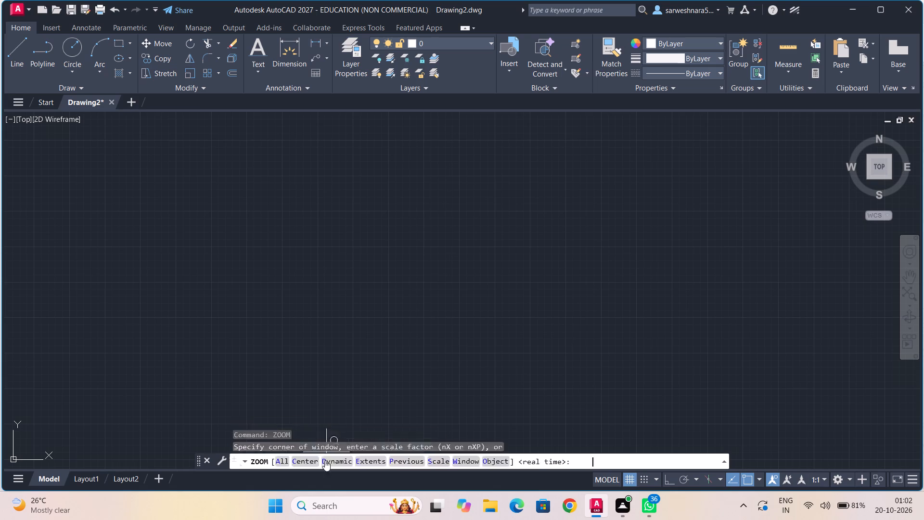
{"action": "type", "text": "all"}
{"action": "key", "text": "Return"}
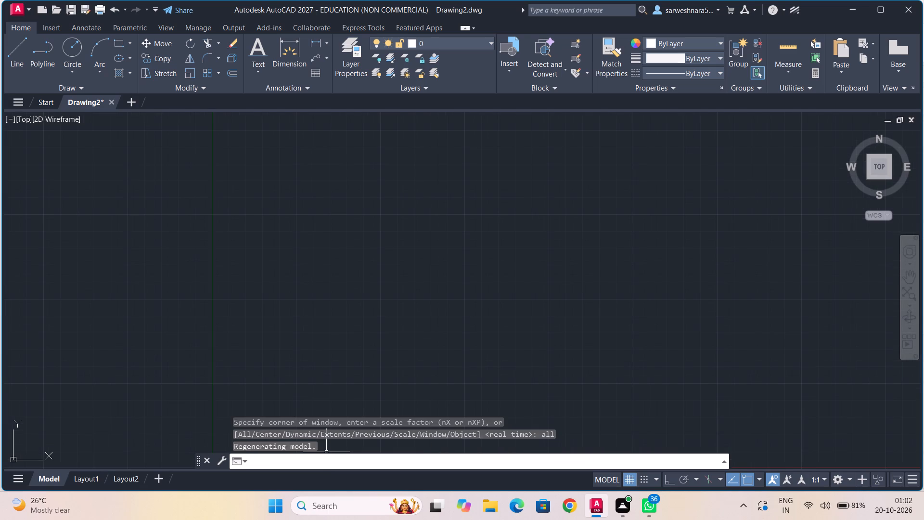
Draw a rectangle 25 wide by 40 high in the empty model space as the outer outline.
{"action": "left_click", "coordinate": [122, 43]}
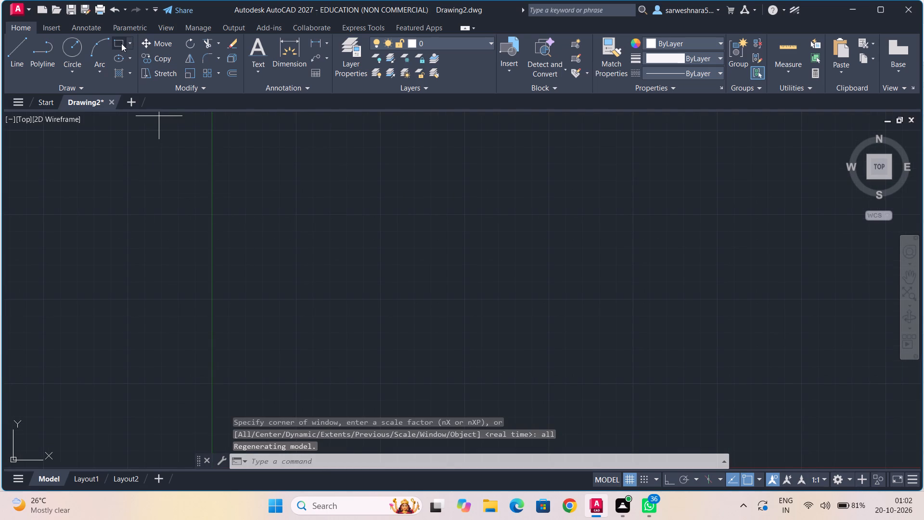
{"action": "left_click", "coordinate": [236, 167]}
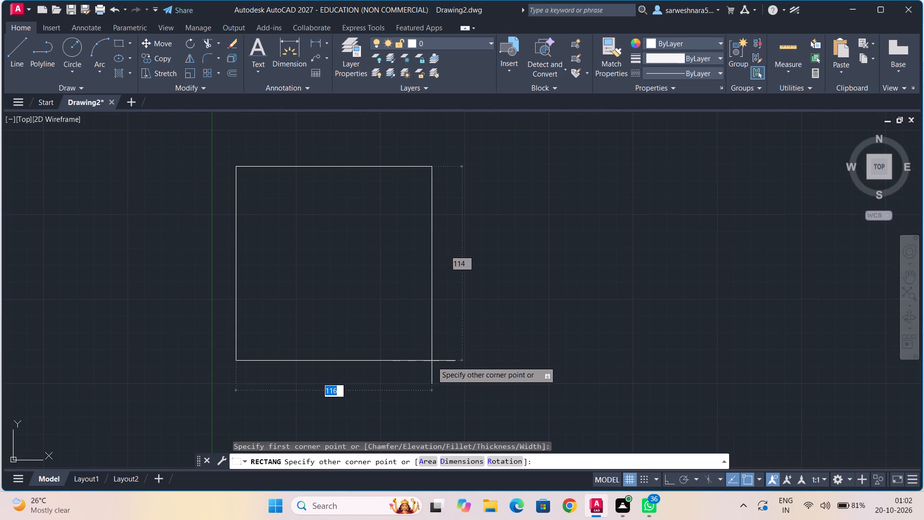
{"action": "type", "text": "25"}
{"action": "key", "text": "comma"}
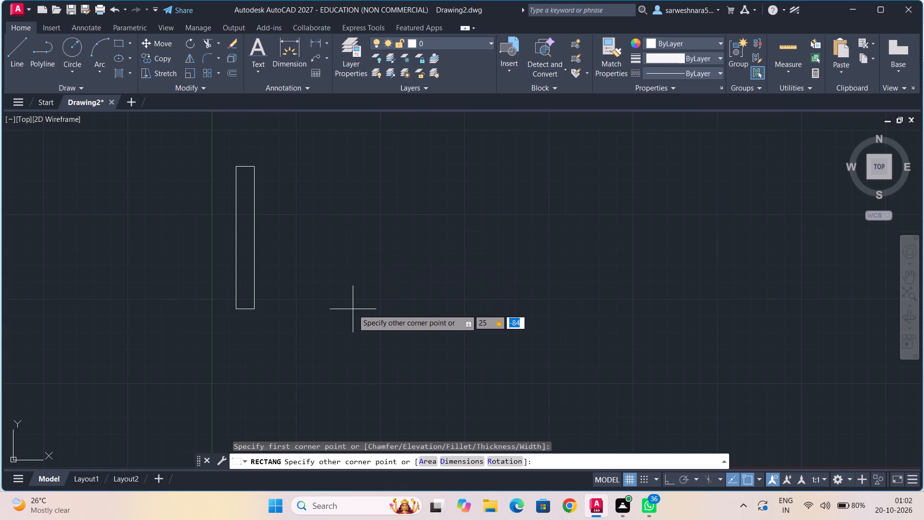
{"action": "type", "text": "40"}
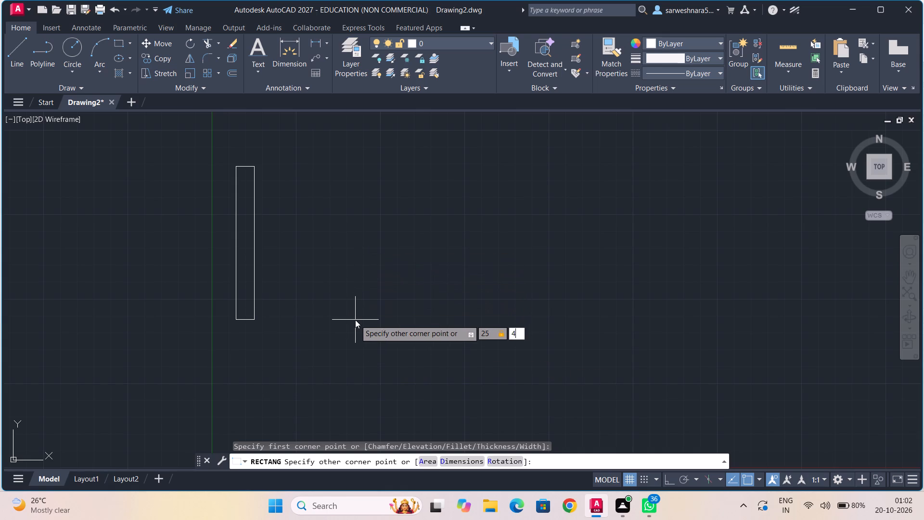
{"action": "key", "text": "Return"}
Offset the 25 by 40 rectangle inward by 0.75 to form the outer wall thickness.
{"action": "middle_click_drag", "start_coordinate": [322, 232], "coordinate": [372, 436]}
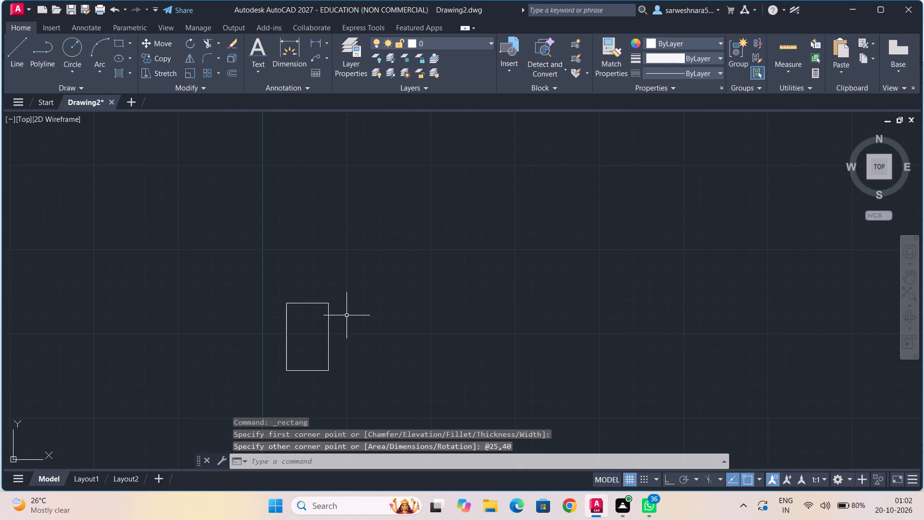
{"action": "scroll", "coordinate": [346, 312], "scroll_direction": "up", "scroll_amount": 2}
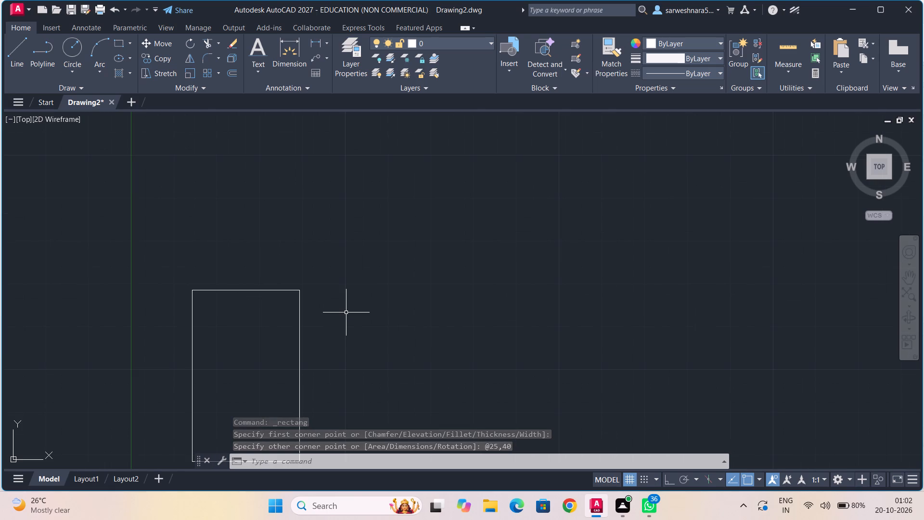
{"action": "middle_click_drag", "start_coordinate": [284, 331], "coordinate": [309, 239]}
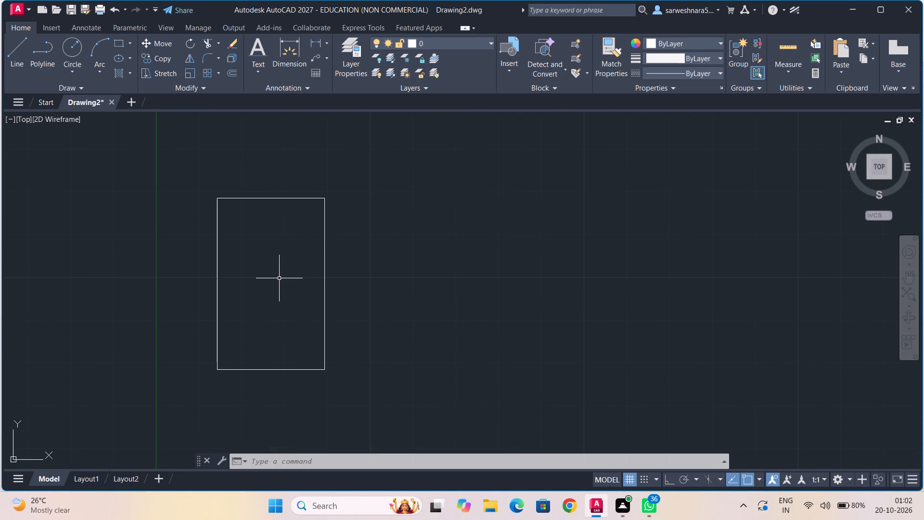
{"action": "scroll", "coordinate": [279, 278], "scroll_direction": "up", "scroll_amount": 1}
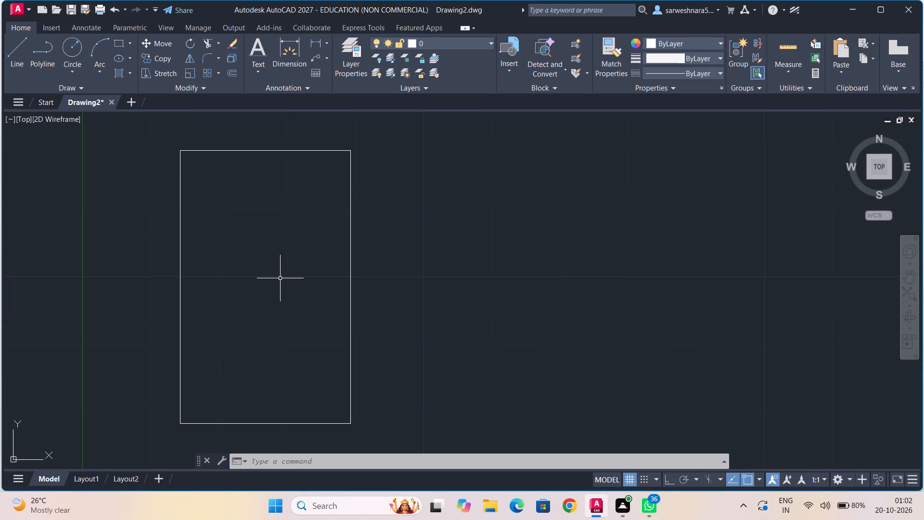
{"action": "scroll", "coordinate": [280, 278], "scroll_direction": "up", "scroll_amount": 1}
{"action": "scroll", "coordinate": [279, 278], "scroll_direction": "down", "scroll_amount": 1}
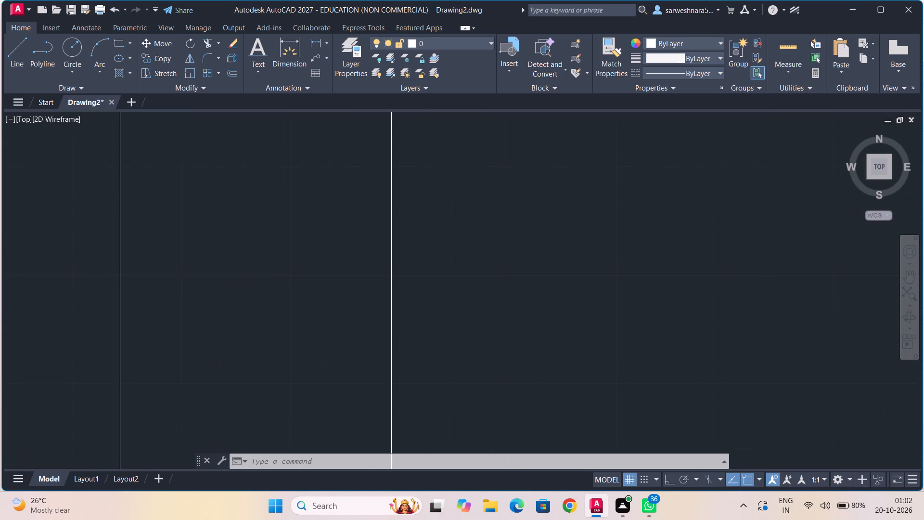
{"action": "left_click", "coordinate": [231, 72]}
{"action": "type", "text": "0.75"}
{"action": "key", "text": "Return"}
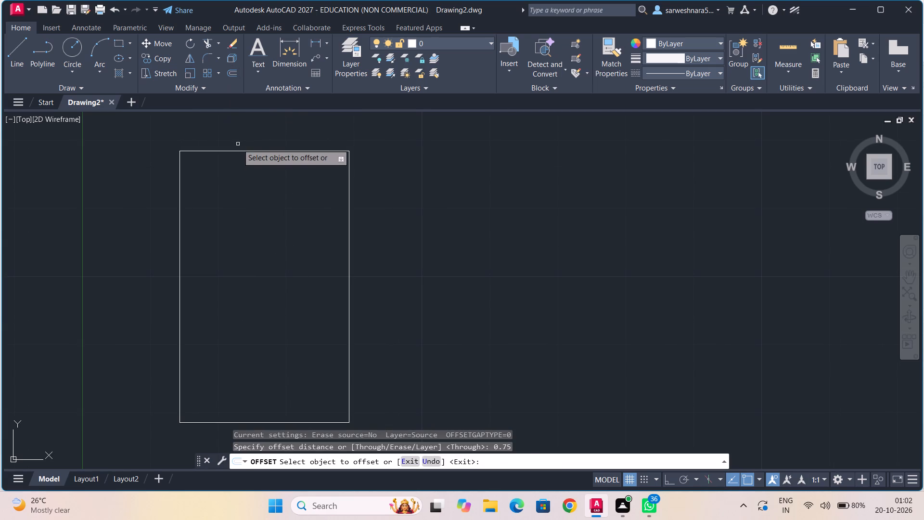
{"action": "left_click", "coordinate": [240, 153]}
{"action": "left_click", "coordinate": [239, 151]}
{"action": "left_click", "coordinate": [239, 169]}
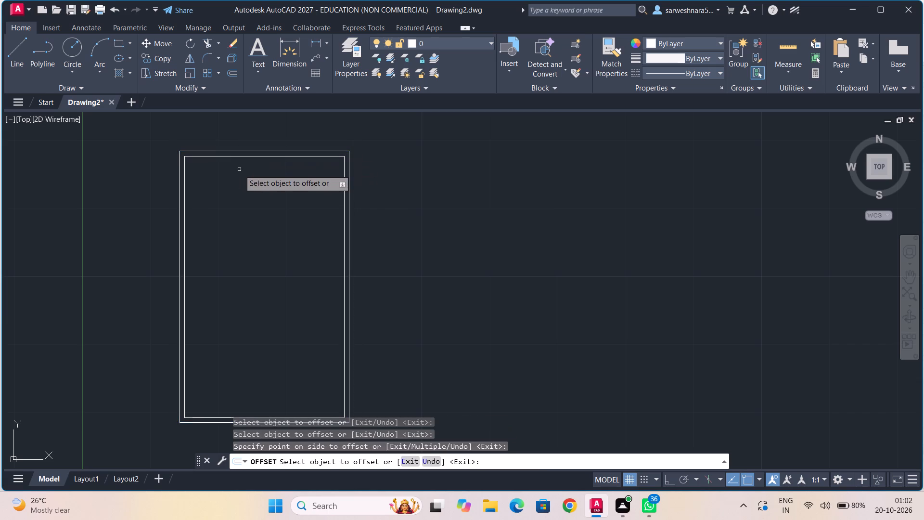
With ortho on, draw a 6.5 line from the inner rectangle's upper-left corner along its top edge.
{"action": "scroll", "coordinate": [213, 171], "scroll_direction": "up", "scroll_amount": 2}
{"action": "middle_click_drag", "start_coordinate": [213, 171], "coordinate": [194, 253]}
{"action": "left_click", "coordinate": [17, 62]}
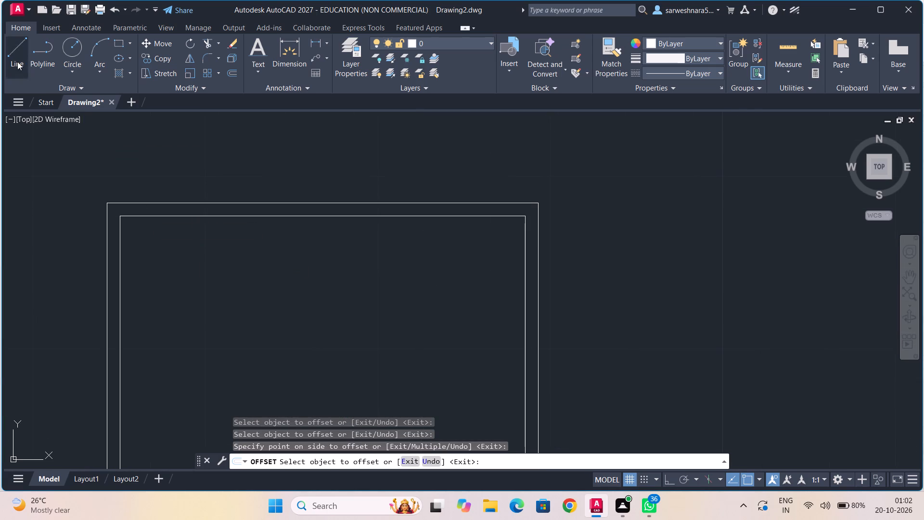
{"action": "scroll", "coordinate": [96, 206], "scroll_direction": "up", "scroll_amount": 2}
{"action": "left_click", "coordinate": [156, 235]}
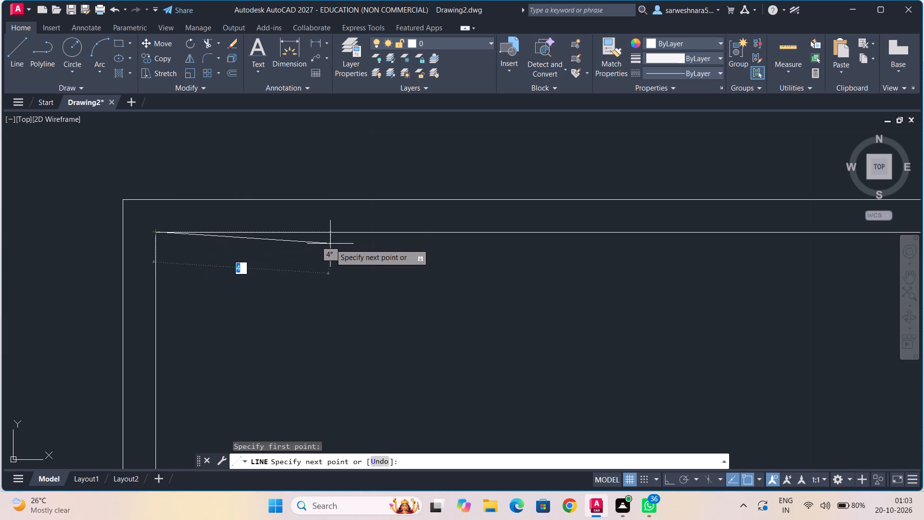
{"action": "key", "text": "F8"}
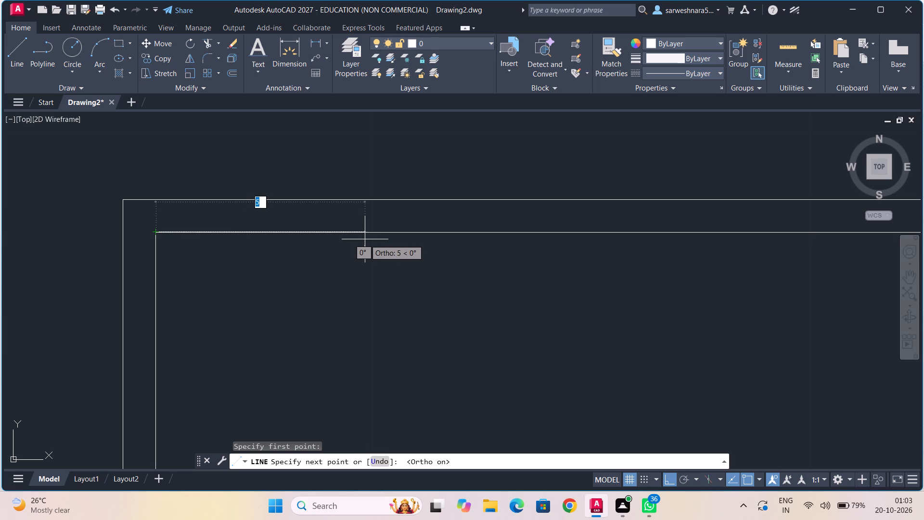
{"action": "type", "text": "6.5"}
{"action": "key", "text": "Return"}
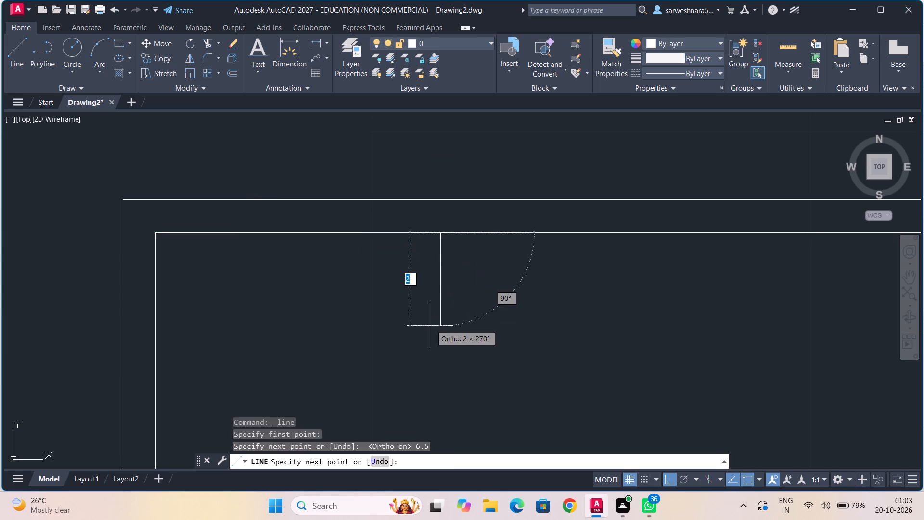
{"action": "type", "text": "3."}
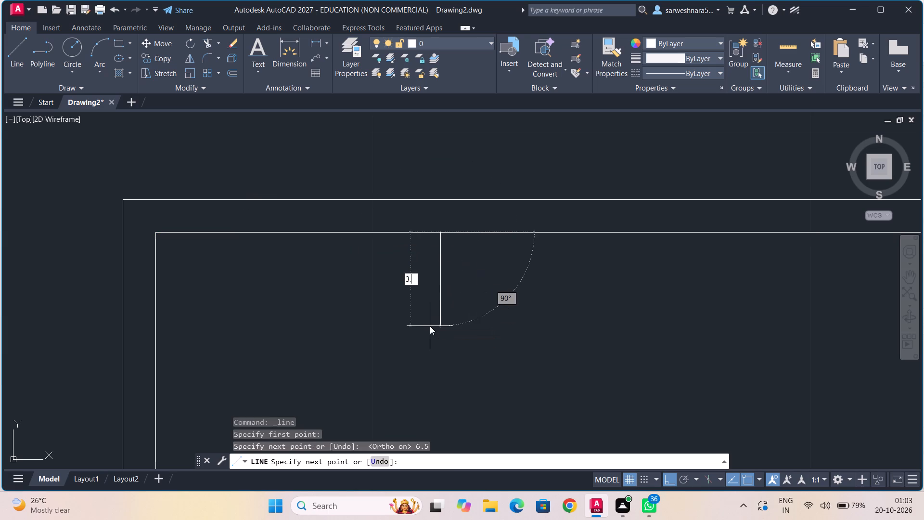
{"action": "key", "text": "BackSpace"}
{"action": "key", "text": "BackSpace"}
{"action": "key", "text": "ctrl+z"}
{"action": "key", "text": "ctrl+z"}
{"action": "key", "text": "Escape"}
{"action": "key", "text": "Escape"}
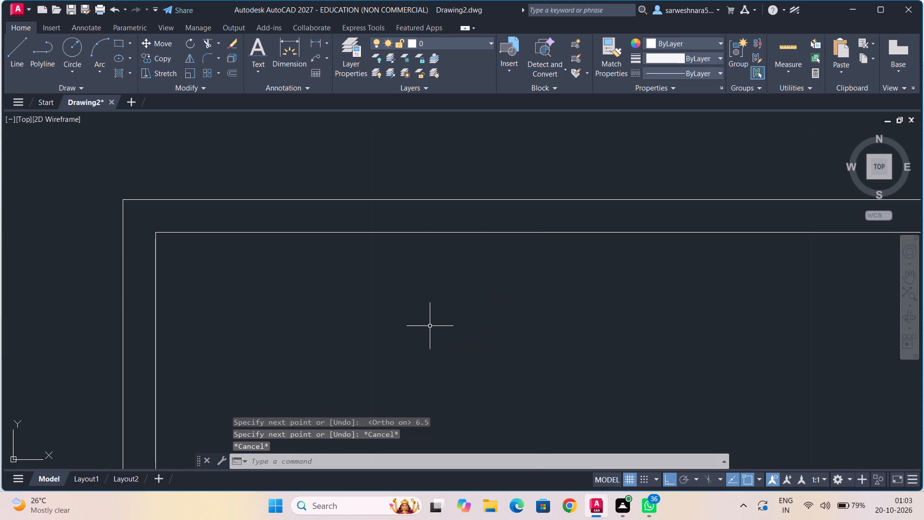
Undo the 6.5 line drawn along the inner rectangle's top edge.
{"action": "key", "text": "ctrl+z"}
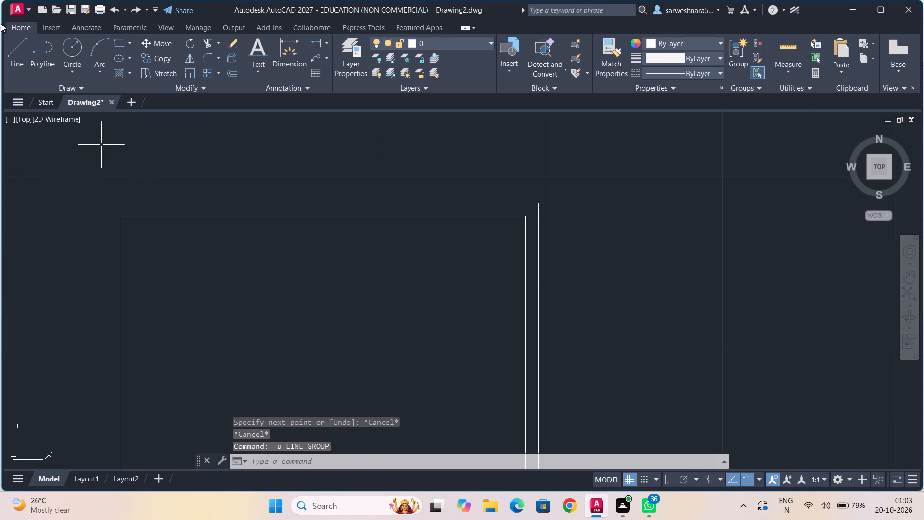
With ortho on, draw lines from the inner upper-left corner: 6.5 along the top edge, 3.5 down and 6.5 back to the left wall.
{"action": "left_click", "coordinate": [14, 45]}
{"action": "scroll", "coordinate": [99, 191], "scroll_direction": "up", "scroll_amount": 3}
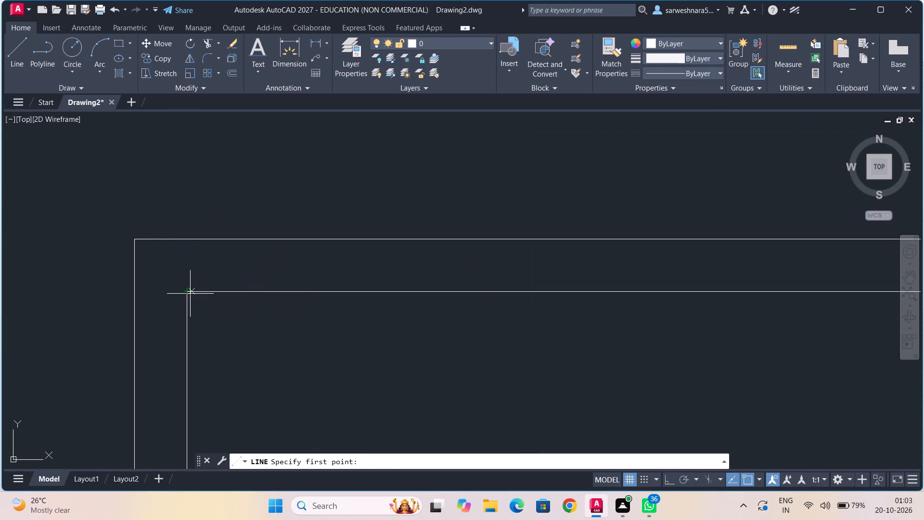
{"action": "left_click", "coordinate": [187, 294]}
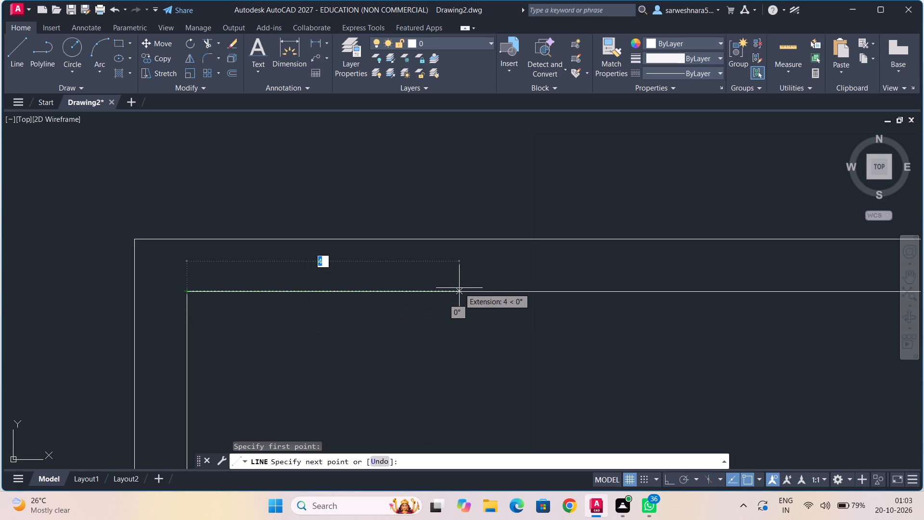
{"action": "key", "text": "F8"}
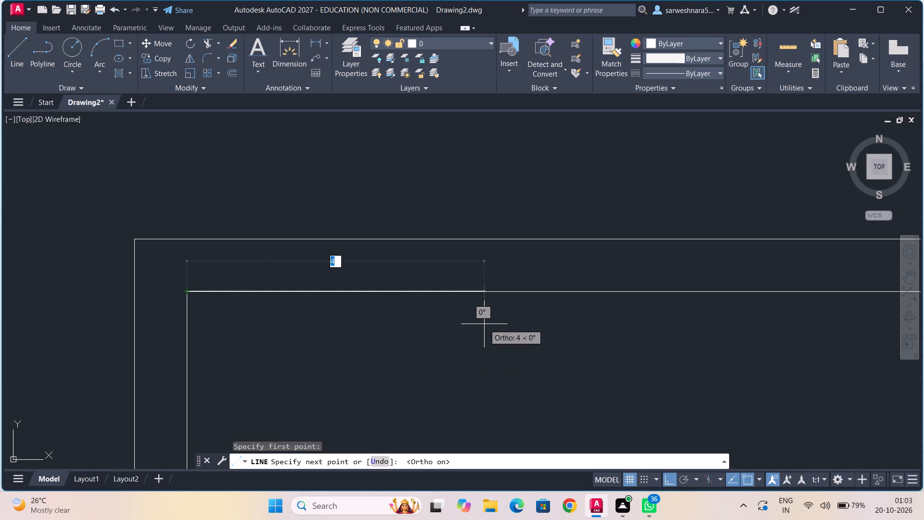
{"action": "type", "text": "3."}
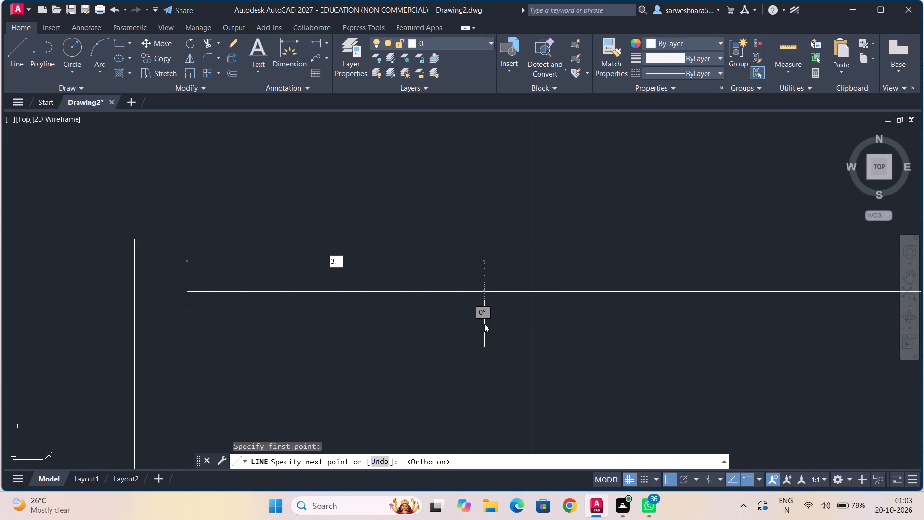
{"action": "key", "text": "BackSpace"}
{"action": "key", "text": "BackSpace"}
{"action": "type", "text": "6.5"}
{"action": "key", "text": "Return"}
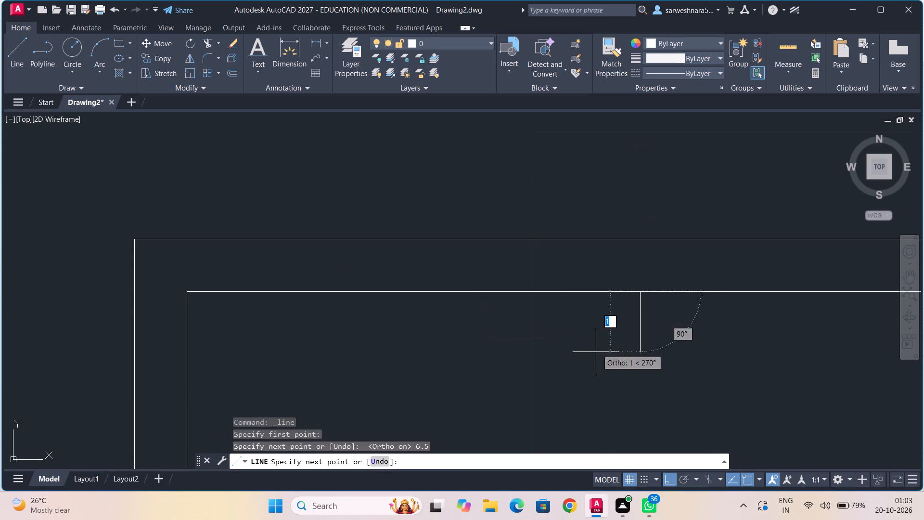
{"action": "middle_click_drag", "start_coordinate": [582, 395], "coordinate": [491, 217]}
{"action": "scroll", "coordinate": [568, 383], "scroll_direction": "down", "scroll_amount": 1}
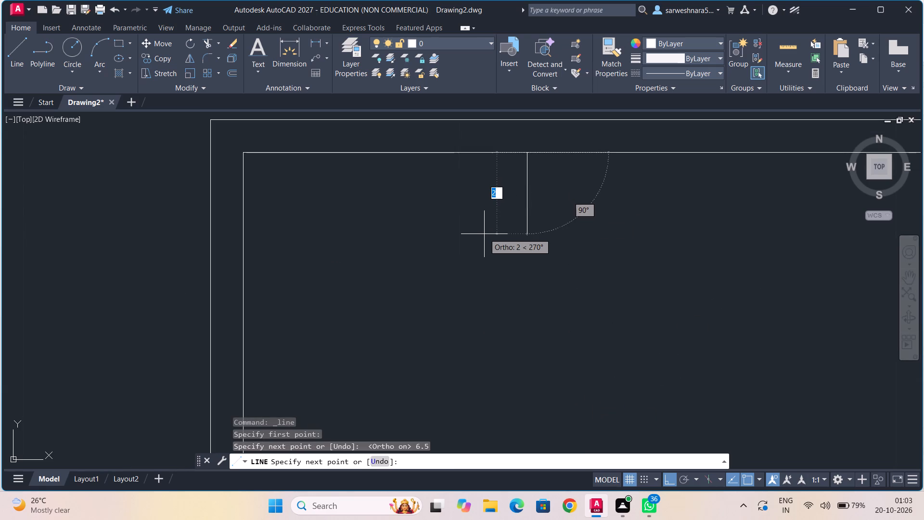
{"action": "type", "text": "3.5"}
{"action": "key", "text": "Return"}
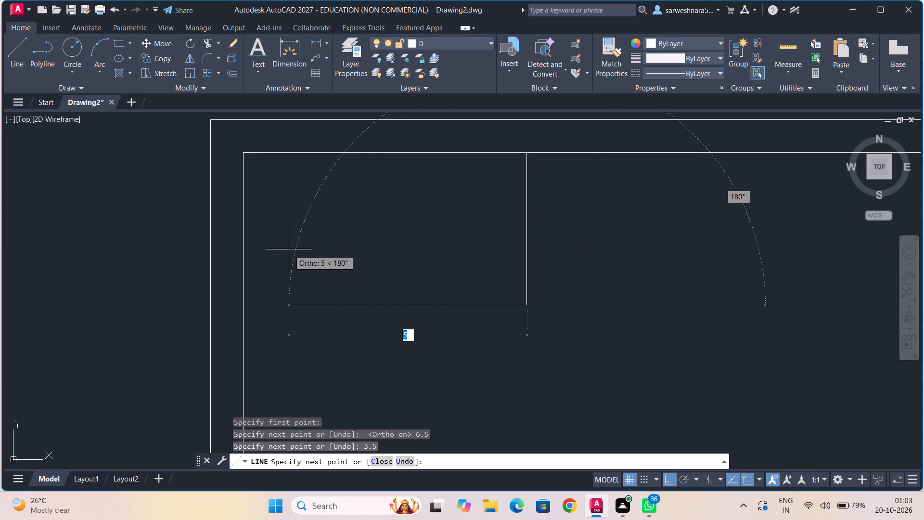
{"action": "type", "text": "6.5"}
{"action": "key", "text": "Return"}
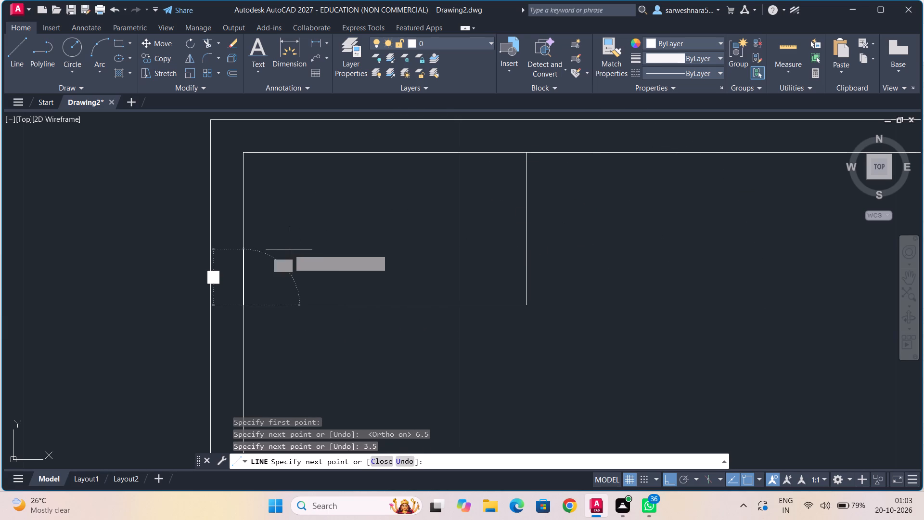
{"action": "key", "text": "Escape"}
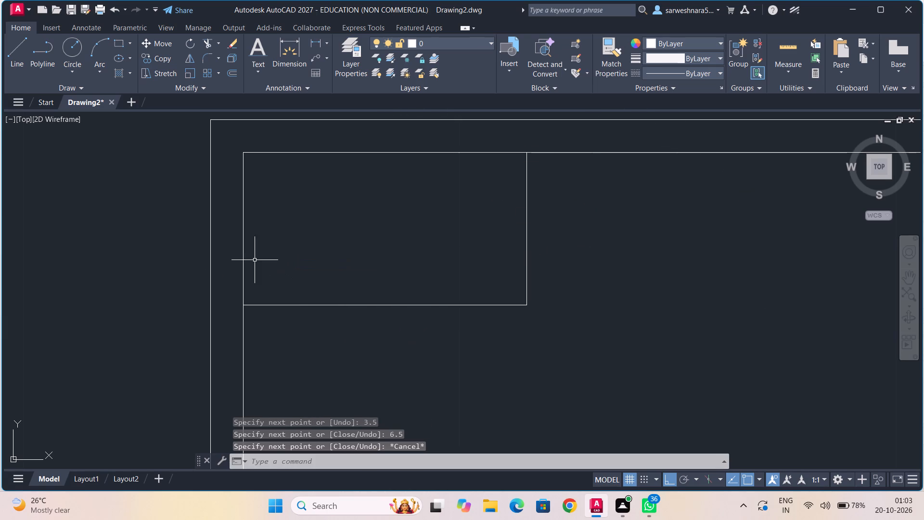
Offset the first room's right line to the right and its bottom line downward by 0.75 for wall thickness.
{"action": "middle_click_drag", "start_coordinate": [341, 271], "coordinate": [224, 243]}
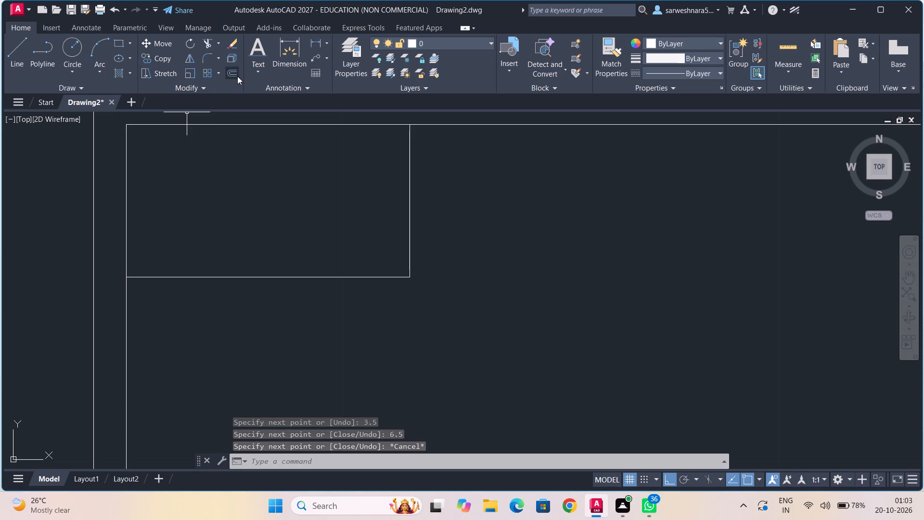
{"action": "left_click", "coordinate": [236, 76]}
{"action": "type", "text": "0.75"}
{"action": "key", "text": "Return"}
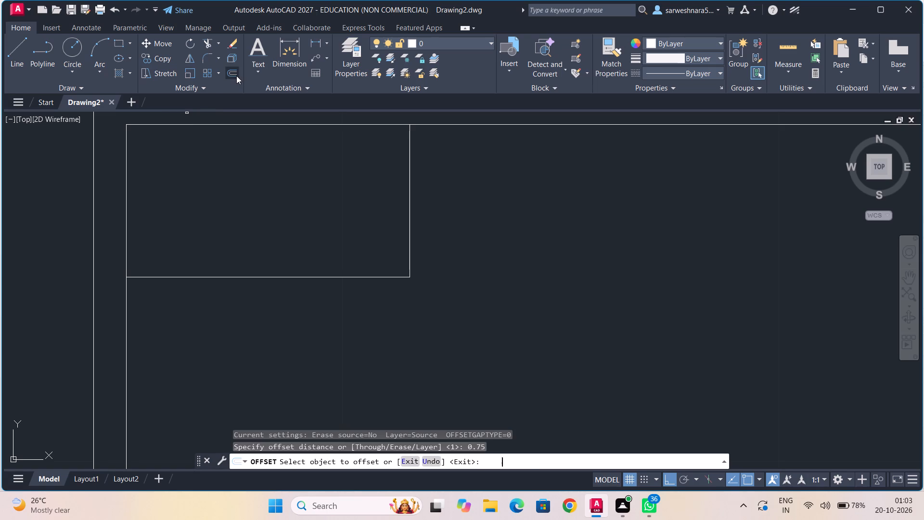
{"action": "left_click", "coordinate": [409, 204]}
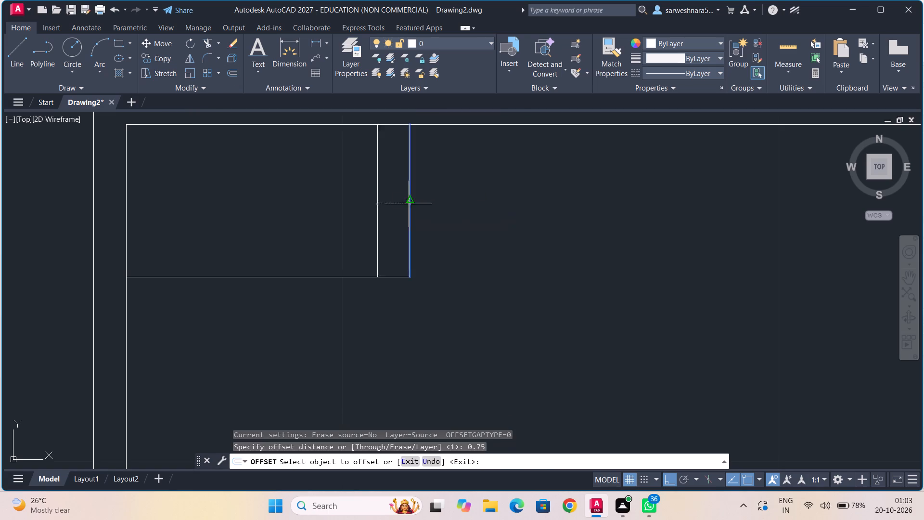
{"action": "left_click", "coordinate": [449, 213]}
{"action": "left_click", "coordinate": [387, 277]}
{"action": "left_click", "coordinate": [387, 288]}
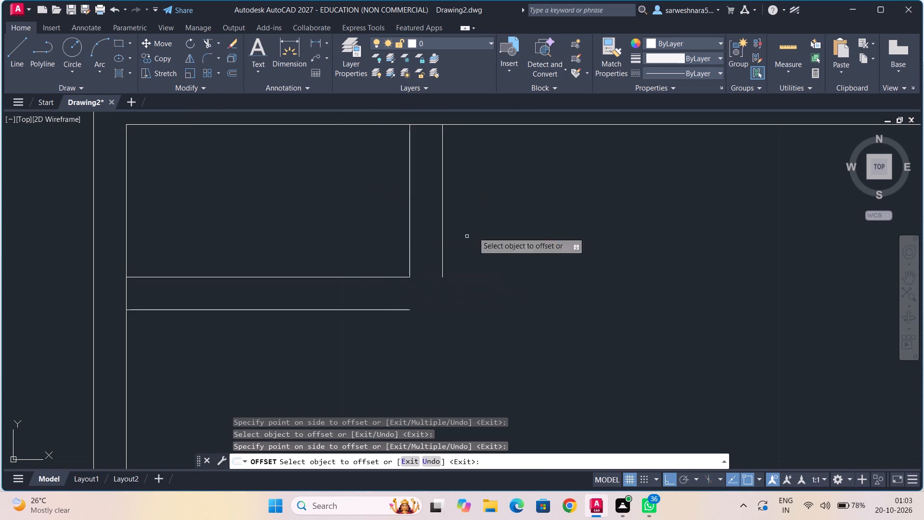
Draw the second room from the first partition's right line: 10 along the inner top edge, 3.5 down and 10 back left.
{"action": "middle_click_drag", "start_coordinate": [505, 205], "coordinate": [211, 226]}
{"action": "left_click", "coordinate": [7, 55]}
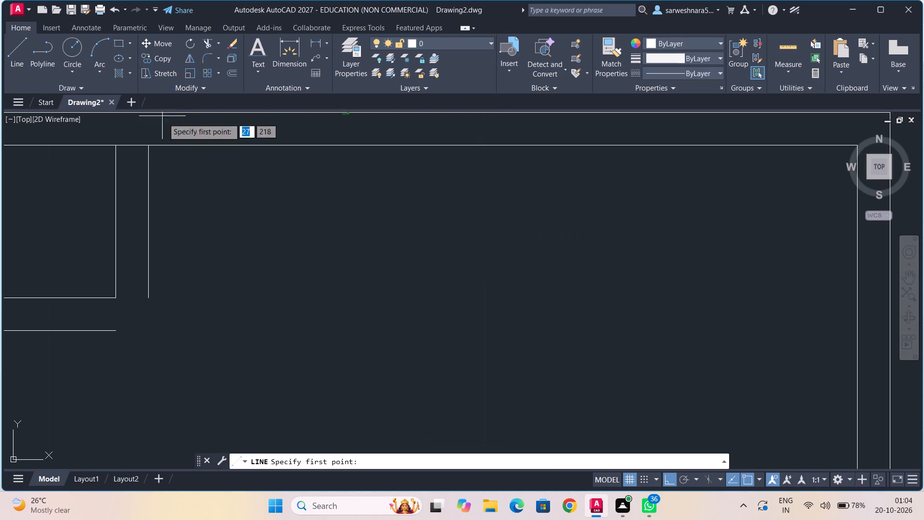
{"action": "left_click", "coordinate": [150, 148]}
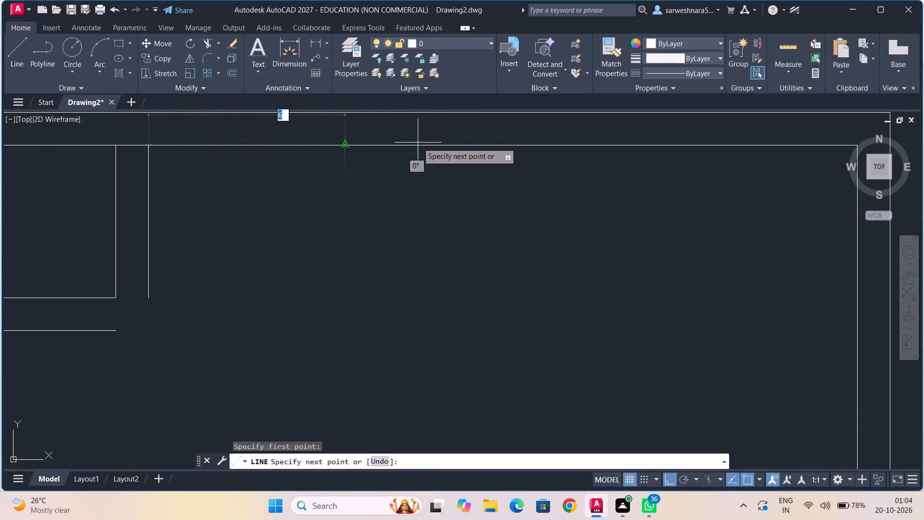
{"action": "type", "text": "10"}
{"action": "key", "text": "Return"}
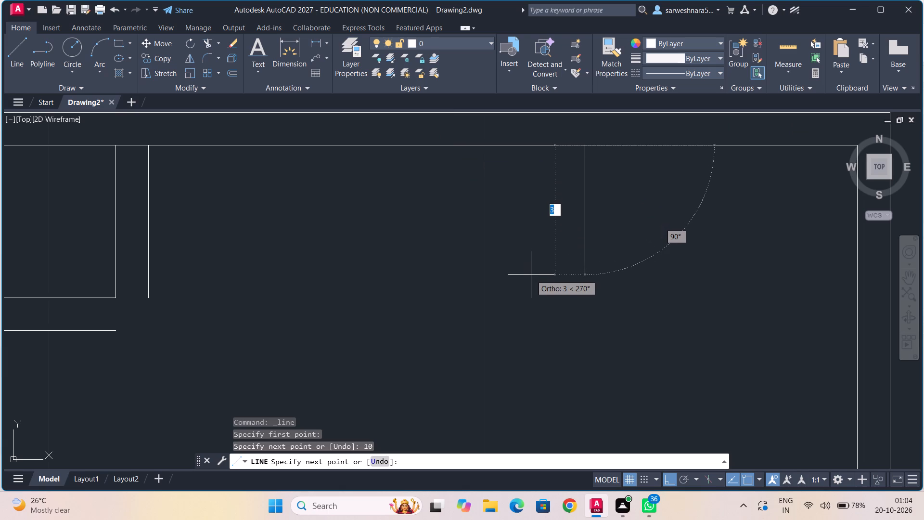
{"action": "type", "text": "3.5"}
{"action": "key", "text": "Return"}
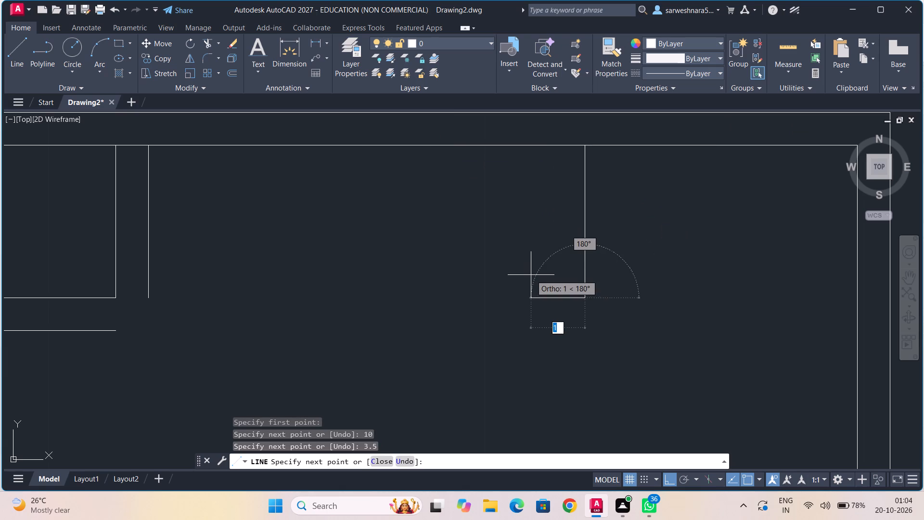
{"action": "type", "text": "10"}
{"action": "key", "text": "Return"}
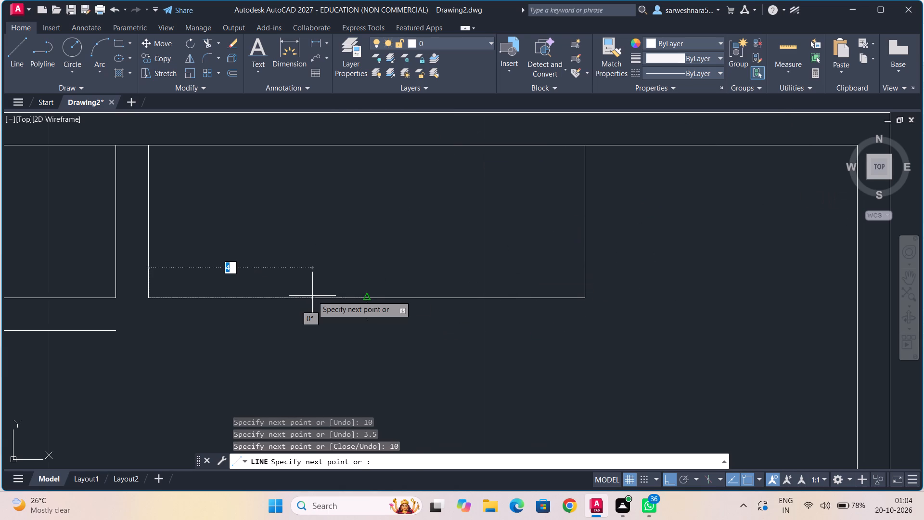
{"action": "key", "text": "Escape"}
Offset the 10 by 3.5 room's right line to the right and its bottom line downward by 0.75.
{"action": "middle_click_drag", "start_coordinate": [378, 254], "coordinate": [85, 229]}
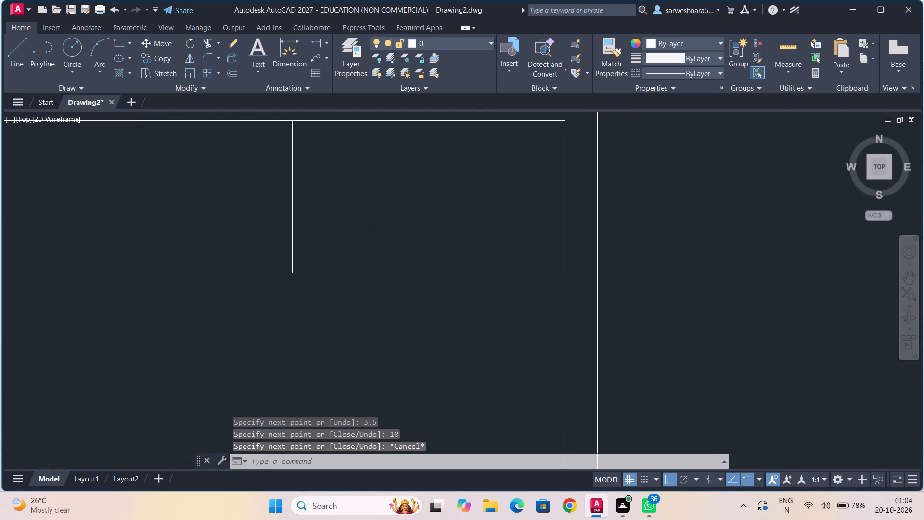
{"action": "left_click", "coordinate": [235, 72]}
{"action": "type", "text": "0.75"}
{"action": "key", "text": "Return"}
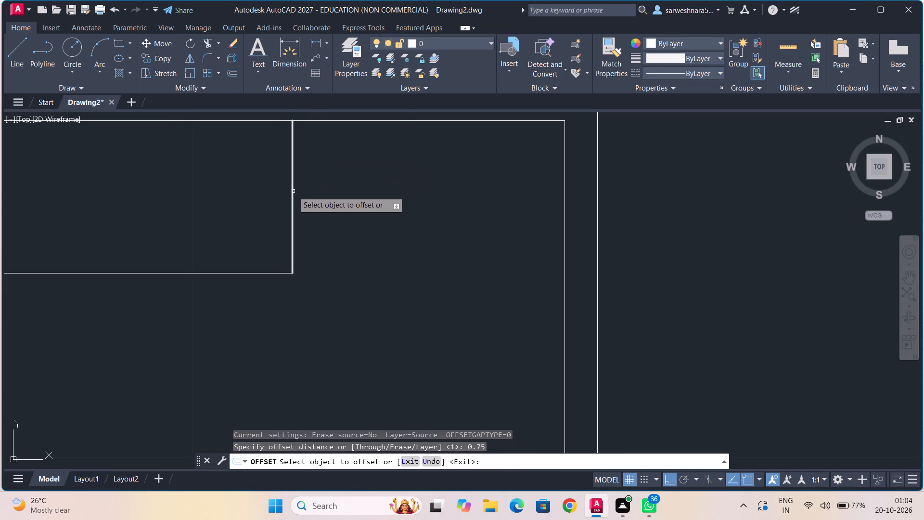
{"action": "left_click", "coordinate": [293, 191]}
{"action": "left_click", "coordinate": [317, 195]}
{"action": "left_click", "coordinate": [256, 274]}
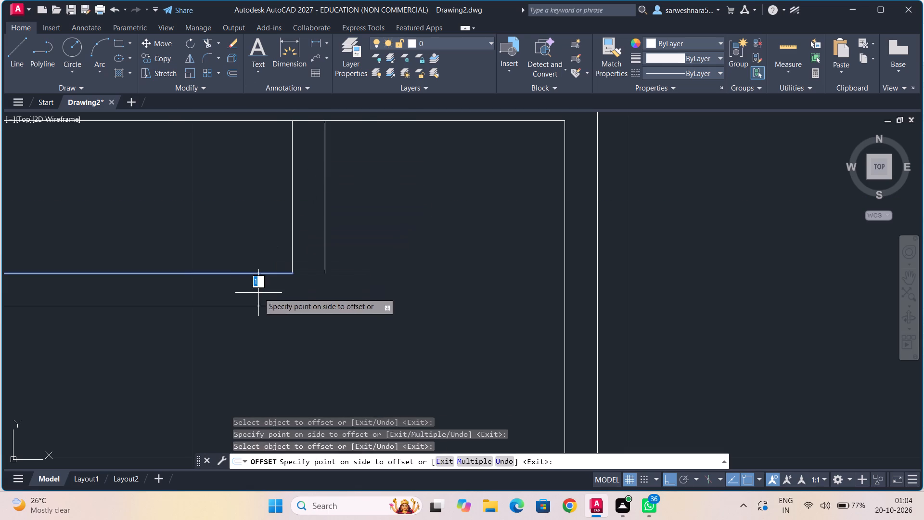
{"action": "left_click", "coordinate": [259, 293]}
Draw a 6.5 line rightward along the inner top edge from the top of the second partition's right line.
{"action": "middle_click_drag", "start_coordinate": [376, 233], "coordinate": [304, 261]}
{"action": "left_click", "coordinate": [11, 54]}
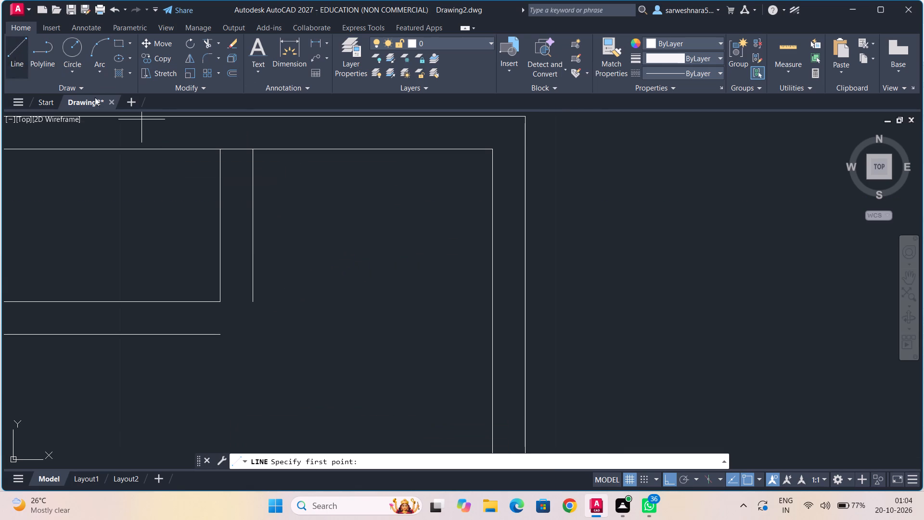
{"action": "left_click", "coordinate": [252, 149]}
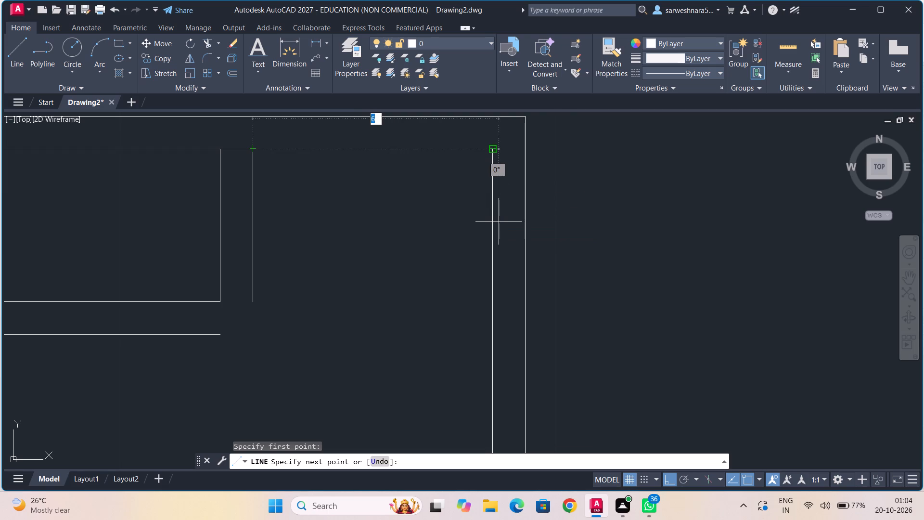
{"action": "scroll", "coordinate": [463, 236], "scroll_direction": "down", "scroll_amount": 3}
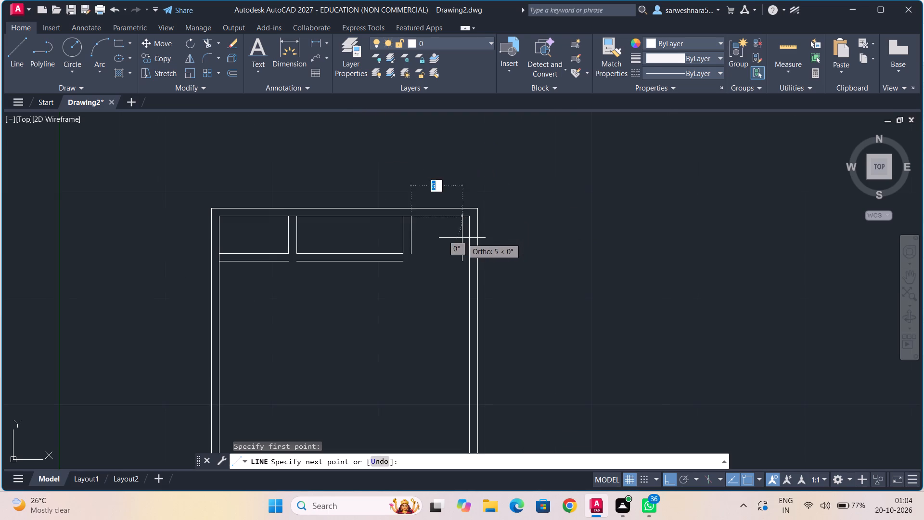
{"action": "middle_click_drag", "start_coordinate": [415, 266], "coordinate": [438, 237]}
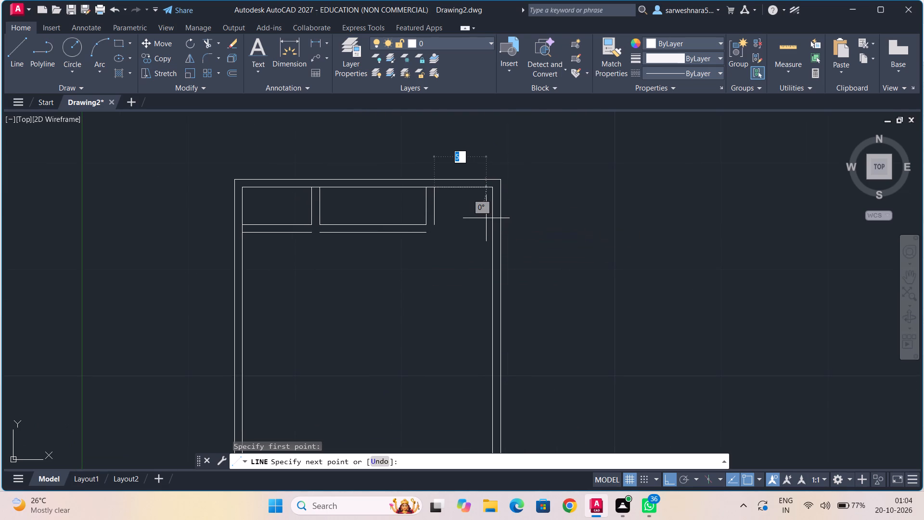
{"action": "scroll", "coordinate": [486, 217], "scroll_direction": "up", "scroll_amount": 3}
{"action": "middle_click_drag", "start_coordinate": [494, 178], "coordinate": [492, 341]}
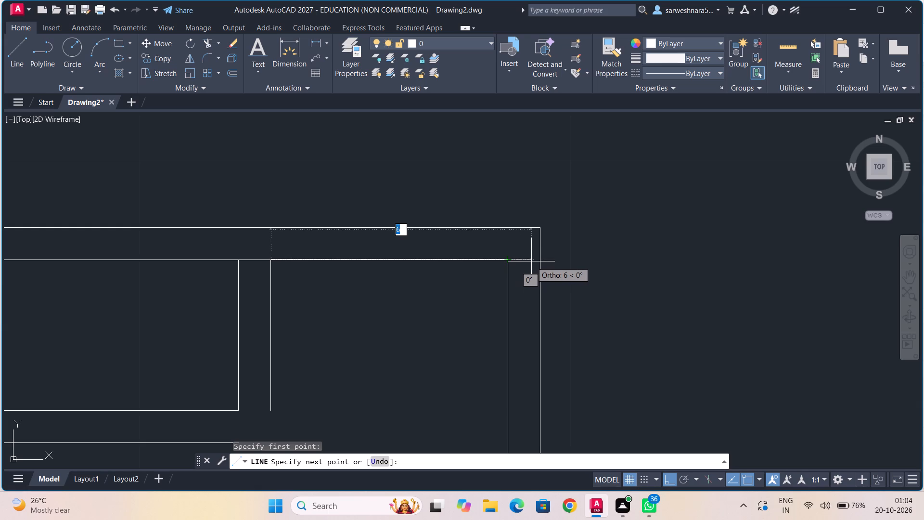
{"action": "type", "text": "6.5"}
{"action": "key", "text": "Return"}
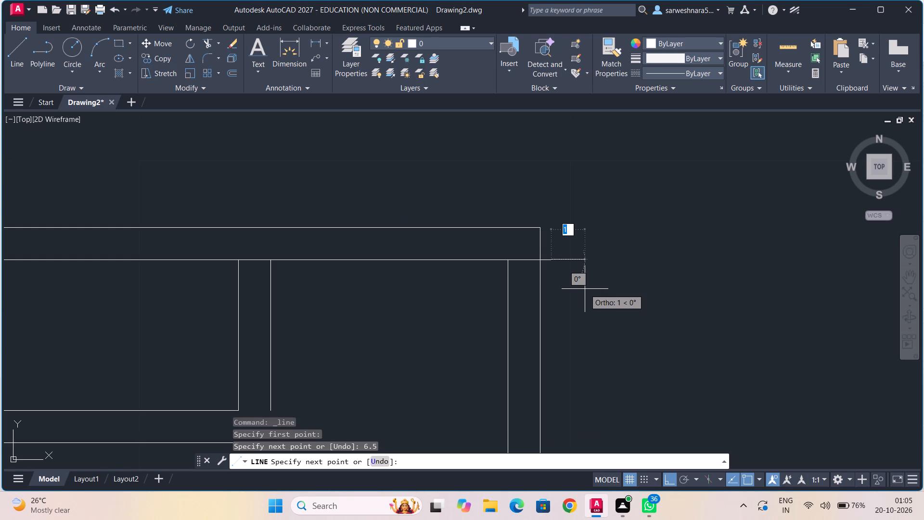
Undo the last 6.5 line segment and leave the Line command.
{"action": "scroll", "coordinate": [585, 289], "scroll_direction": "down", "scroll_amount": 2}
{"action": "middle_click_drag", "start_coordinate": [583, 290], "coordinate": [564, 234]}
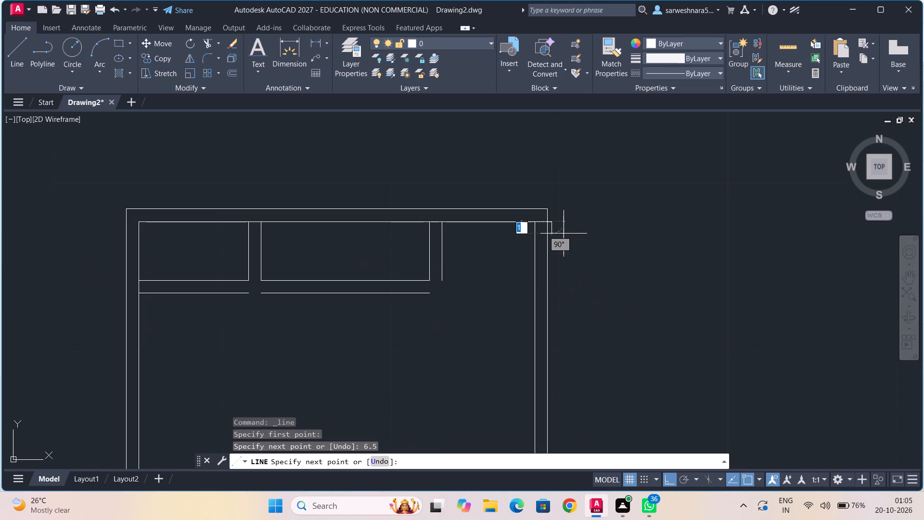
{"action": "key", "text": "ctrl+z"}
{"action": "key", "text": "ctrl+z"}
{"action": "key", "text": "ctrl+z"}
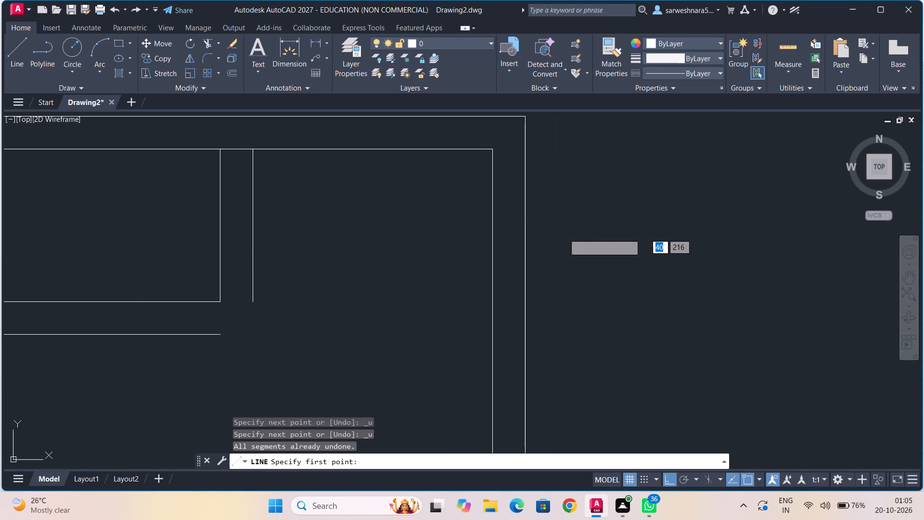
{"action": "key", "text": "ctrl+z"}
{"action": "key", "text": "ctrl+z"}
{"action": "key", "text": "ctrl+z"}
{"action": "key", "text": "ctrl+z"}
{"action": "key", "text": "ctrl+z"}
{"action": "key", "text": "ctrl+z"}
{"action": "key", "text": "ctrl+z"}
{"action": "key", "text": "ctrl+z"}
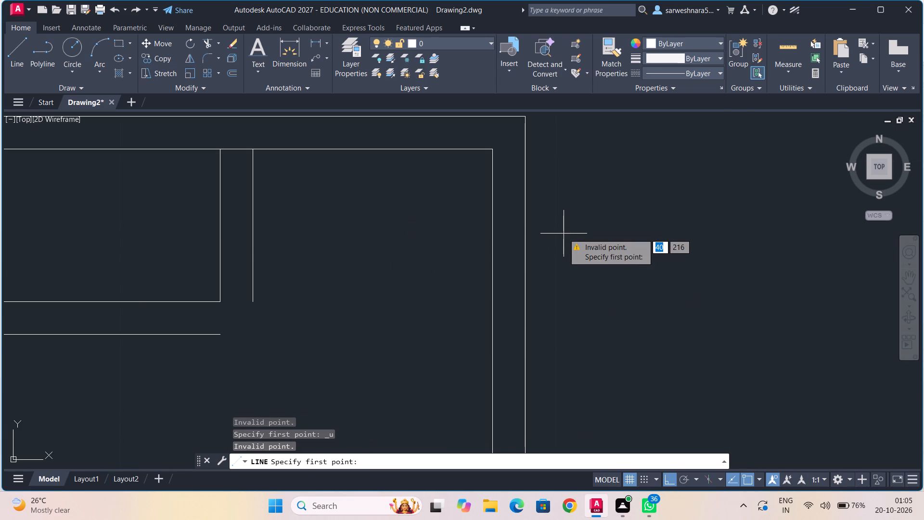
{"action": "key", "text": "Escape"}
Erase the vertical and horizontal partition lines of both rooms, including their 0.75 offsets, inside the outer walls.
{"action": "scroll", "coordinate": [480, 270], "scroll_direction": "down", "scroll_amount": 3}
{"action": "middle_click_drag", "start_coordinate": [398, 273], "coordinate": [410, 247]}
{"action": "left_click_drag", "start_coordinate": [411, 240], "coordinate": [249, 269]}
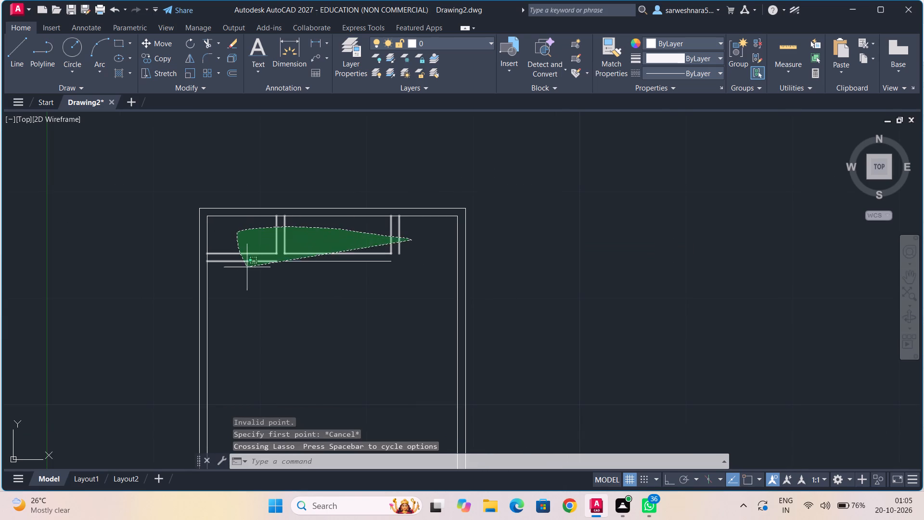
{"action": "left_click_drag", "start_coordinate": [249, 269], "coordinate": [263, 280]}
{"action": "key", "text": "Delete"}
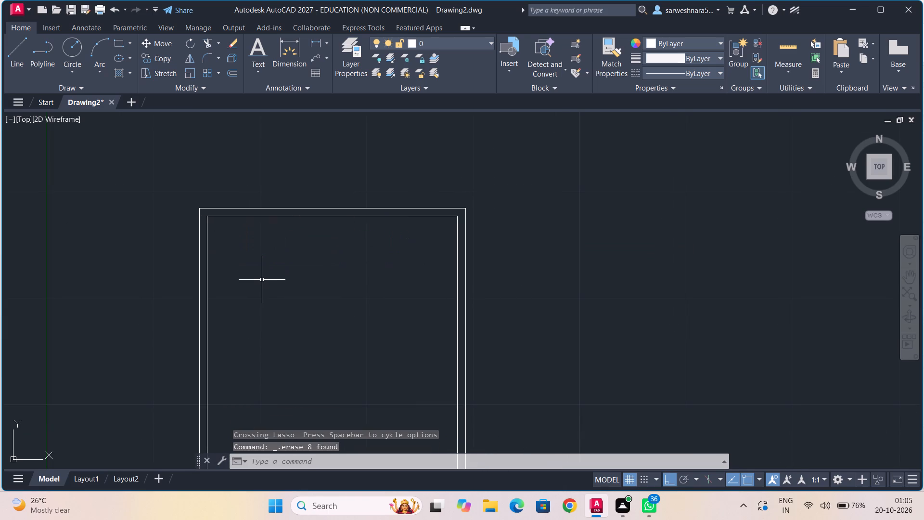
Erase the inner wall rectangle and the two leftover line segments along its top edge.
{"action": "left_click", "coordinate": [233, 216]}
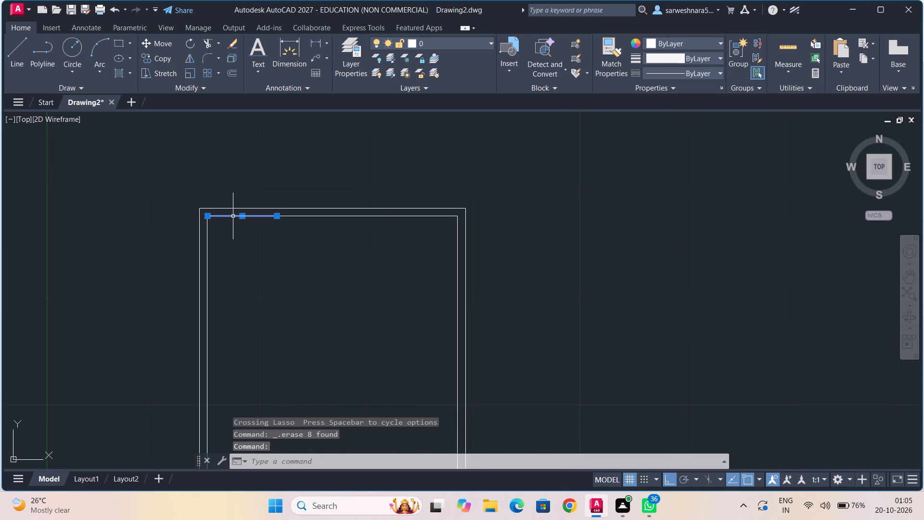
{"action": "key", "text": "Delete"}
{"action": "left_click", "coordinate": [233, 216]}
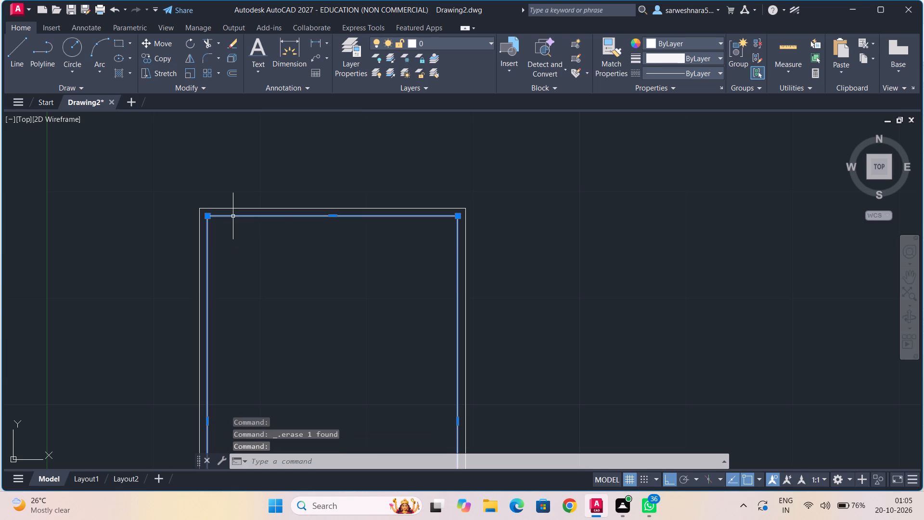
{"action": "key", "text": "Delete"}
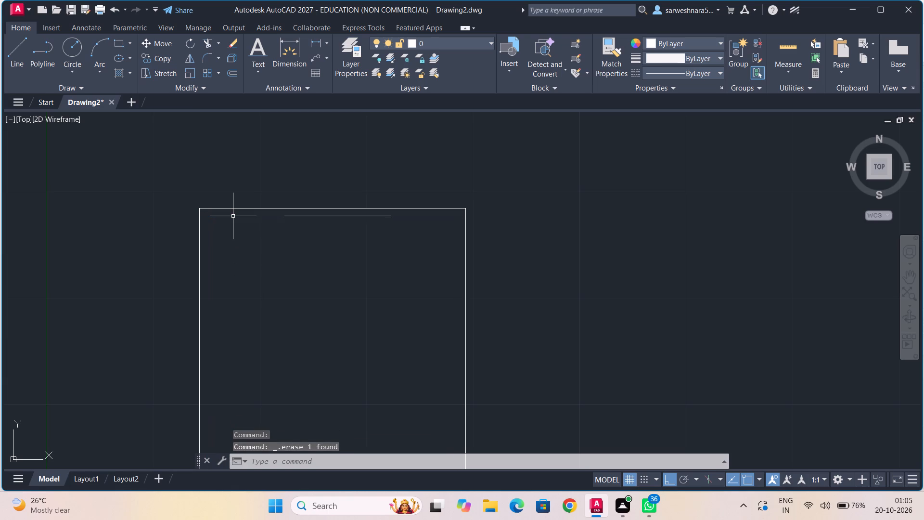
{"action": "left_click", "coordinate": [325, 216]}
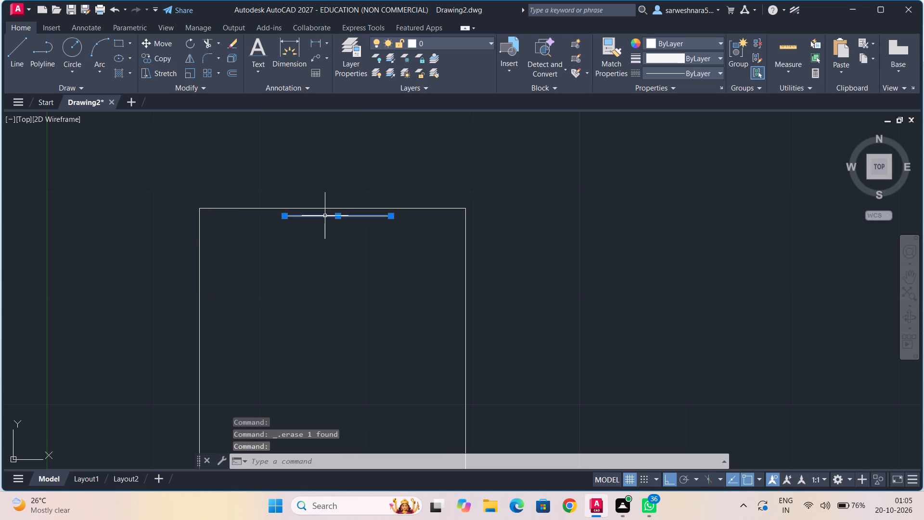
{"action": "key", "text": "Delete"}
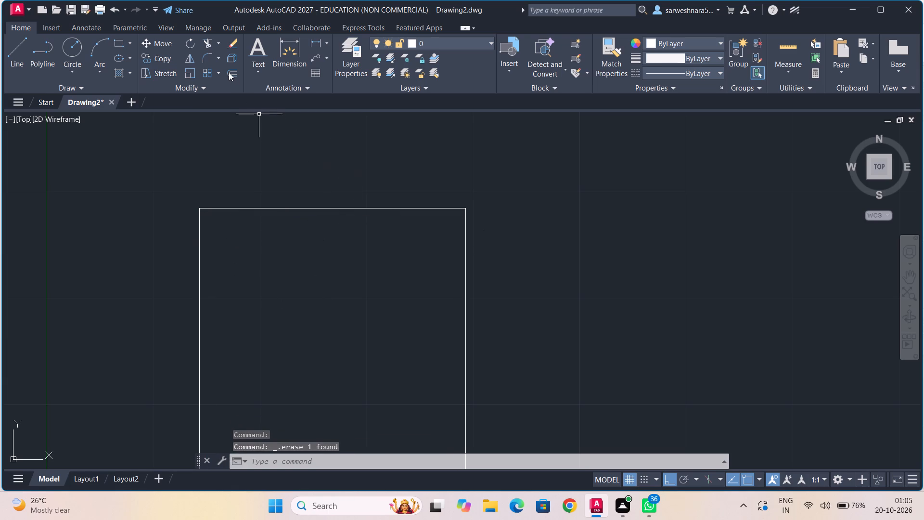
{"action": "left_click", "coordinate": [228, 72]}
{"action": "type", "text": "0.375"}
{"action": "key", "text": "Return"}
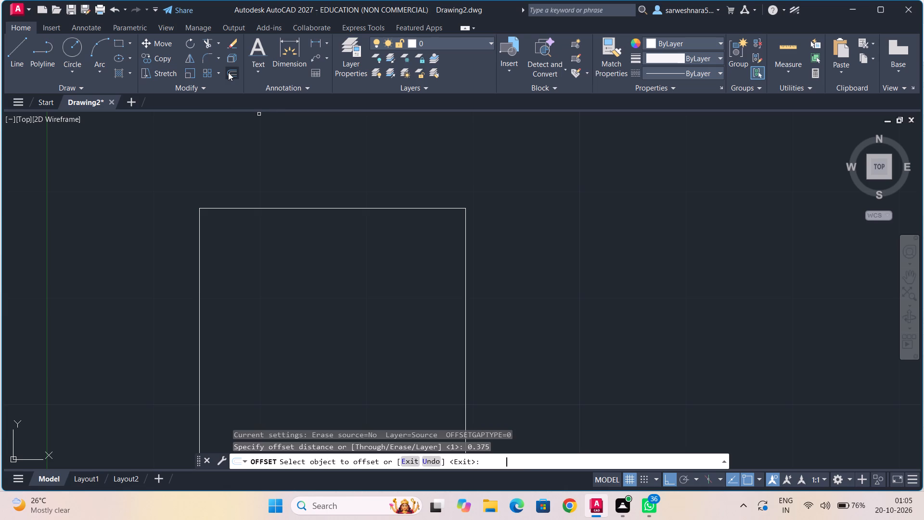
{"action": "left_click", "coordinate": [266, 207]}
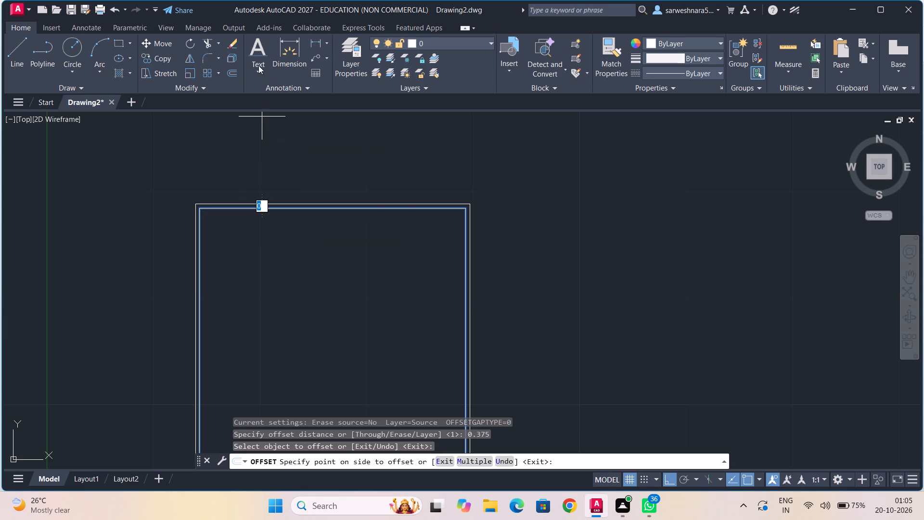
Offset the outer wall rectangle inward by 0.75 to recreate the inner wall outline.
{"action": "left_click", "coordinate": [231, 70]}
{"action": "type", "text": "0.75"}
{"action": "key", "text": "Return"}
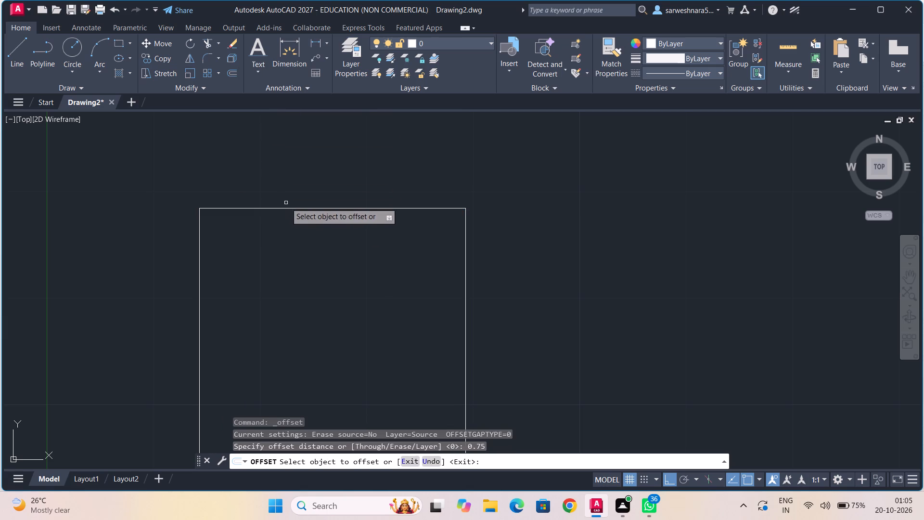
{"action": "left_click", "coordinate": [287, 207]}
{"action": "left_click", "coordinate": [287, 231]}
Draw a 6.5 by 3.5 room with lines starting at the inner walls' top-left corner, going right, down and back left.
{"action": "left_click", "coordinate": [9, 52]}
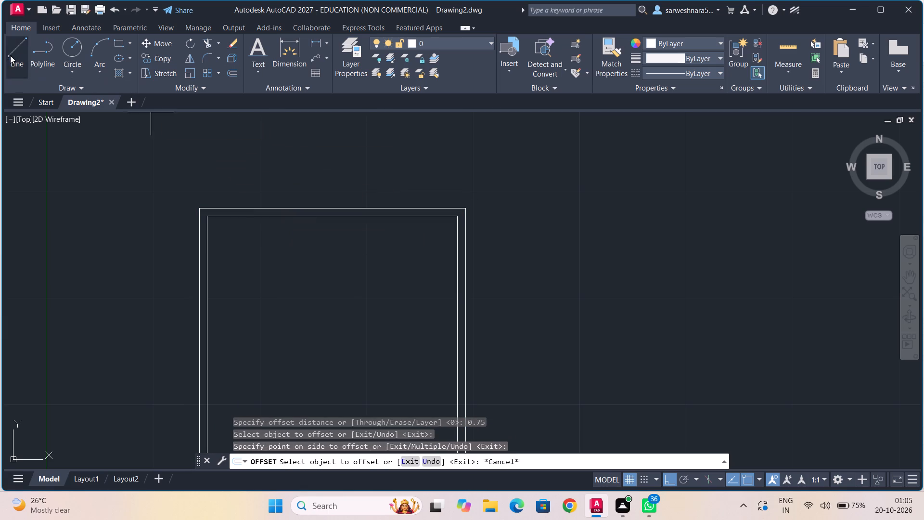
{"action": "scroll", "coordinate": [193, 209], "scroll_direction": "up", "scroll_amount": 3}
{"action": "left_click", "coordinate": [250, 238]}
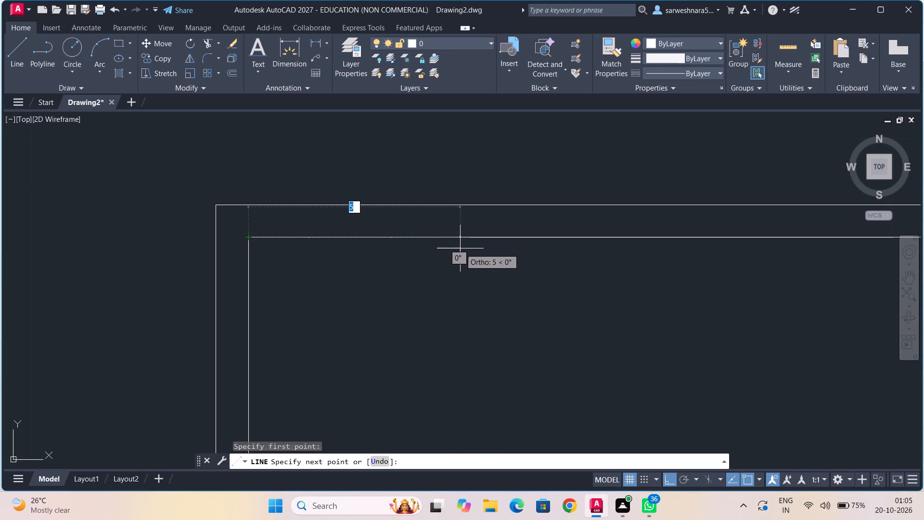
{"action": "type", "text": "6.5"}
{"action": "key", "text": "Return"}
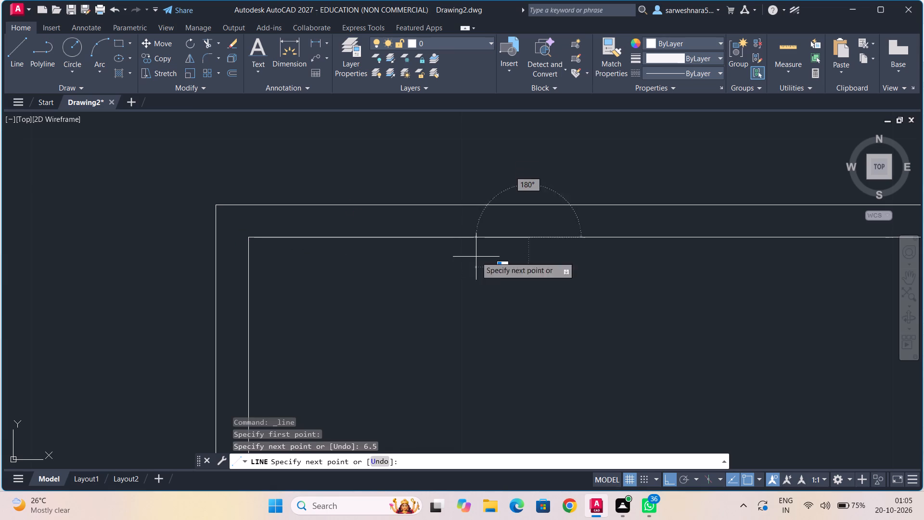
{"action": "type", "text": "3.5"}
{"action": "key", "text": "Return"}
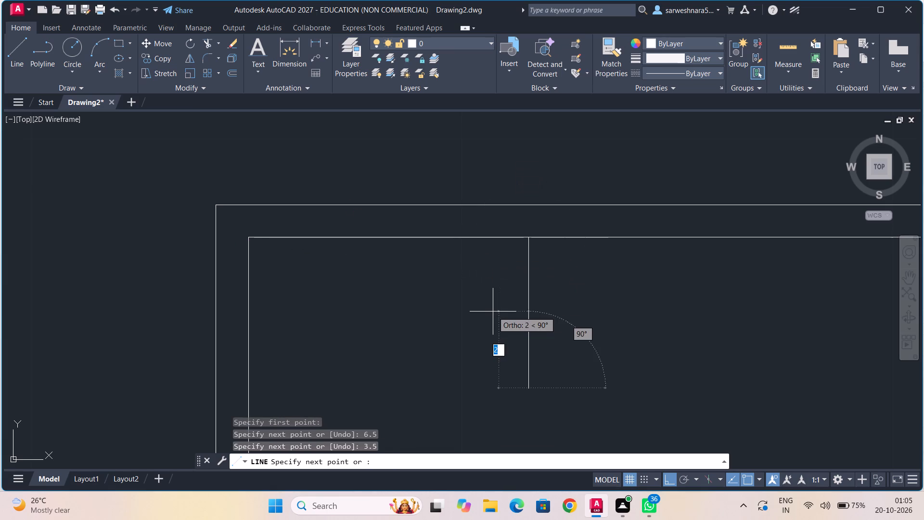
{"action": "type", "text": "6.5"}
{"action": "key", "text": "Return"}
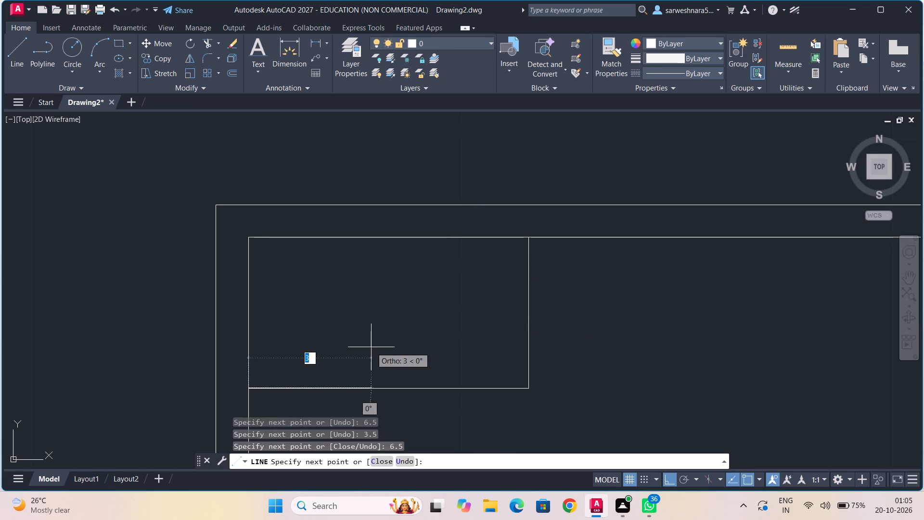
{"action": "key", "text": "Escape"}
Offset the 6.5 by 3.5 room's right line to the right and its bottom line downward by 0.375.
{"action": "scroll", "coordinate": [411, 357], "scroll_direction": "down", "scroll_amount": 1}
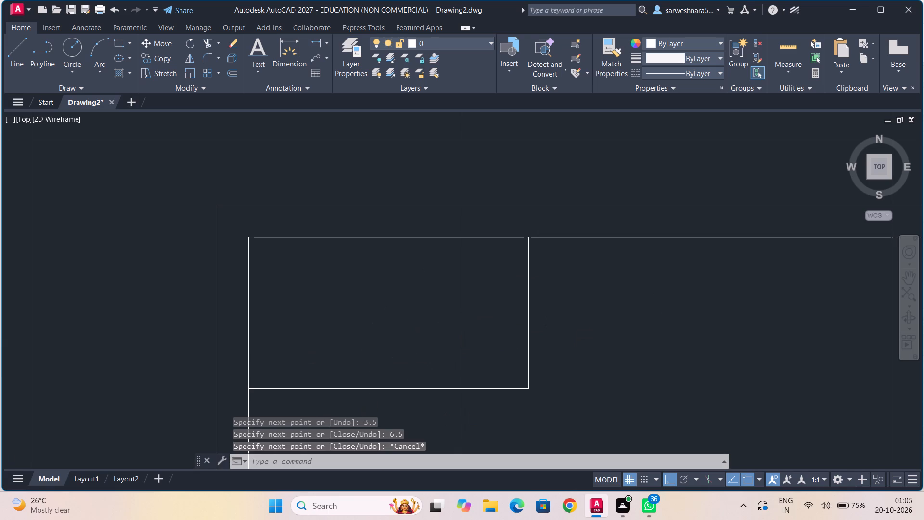
{"action": "middle_click_drag", "start_coordinate": [411, 357], "coordinate": [244, 247]}
{"action": "left_click", "coordinate": [232, 71]}
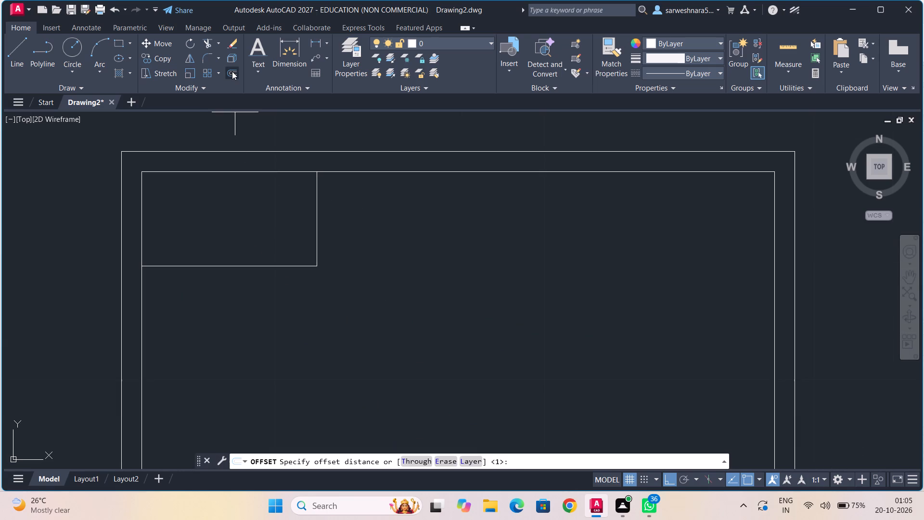
{"action": "type", "text": "0."}
{"action": "type", "text": "375"}
{"action": "key", "text": "Return"}
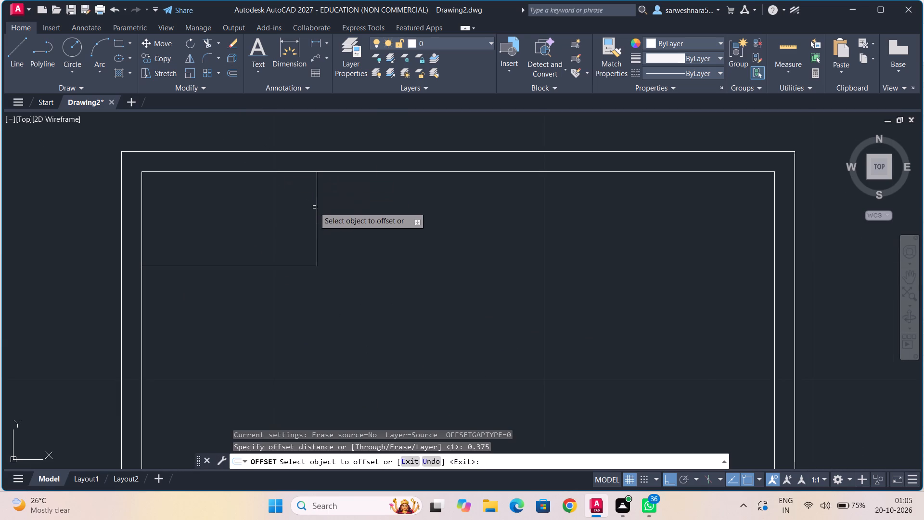
{"action": "left_click", "coordinate": [316, 208]}
{"action": "left_click", "coordinate": [364, 215]}
{"action": "left_click", "coordinate": [306, 264]}
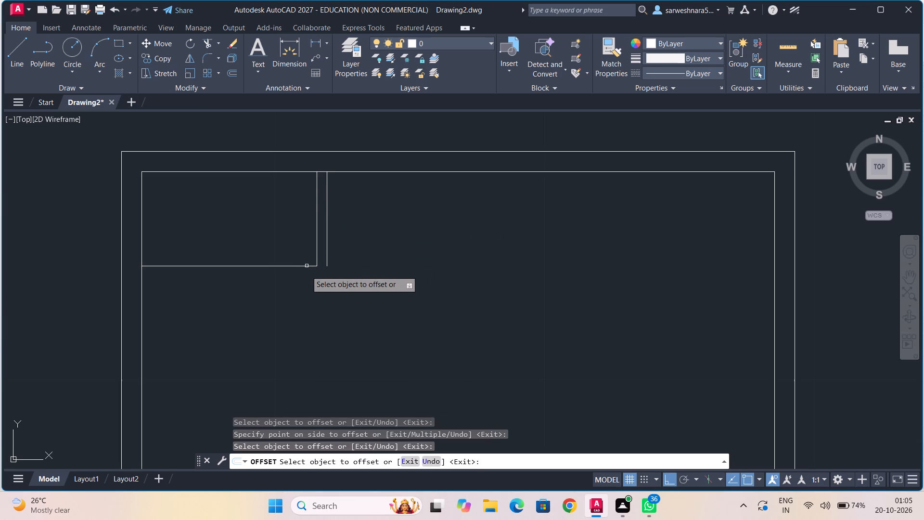
{"action": "left_click", "coordinate": [308, 267]}
{"action": "left_click", "coordinate": [308, 286]}
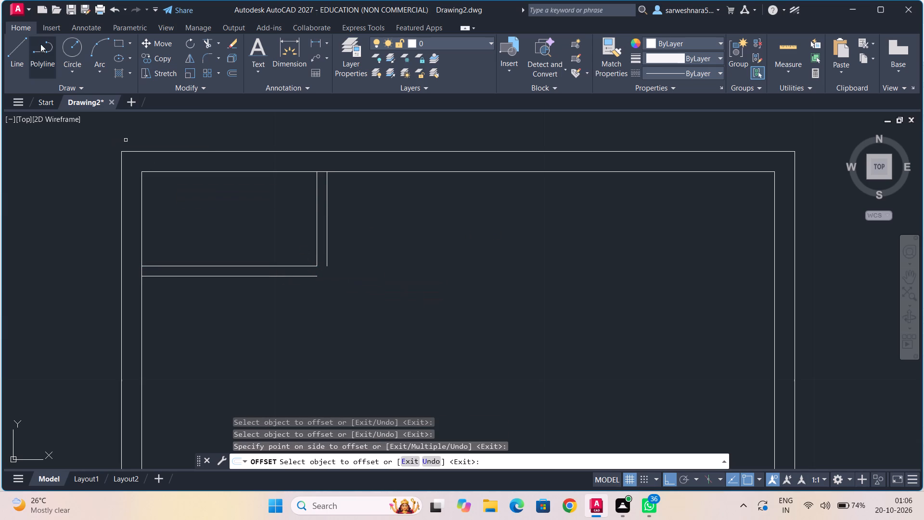
Draw a 10 by 3.5 room with lines from the top of the first partition's right line: right, down and back left.
{"action": "left_click", "coordinate": [23, 55]}
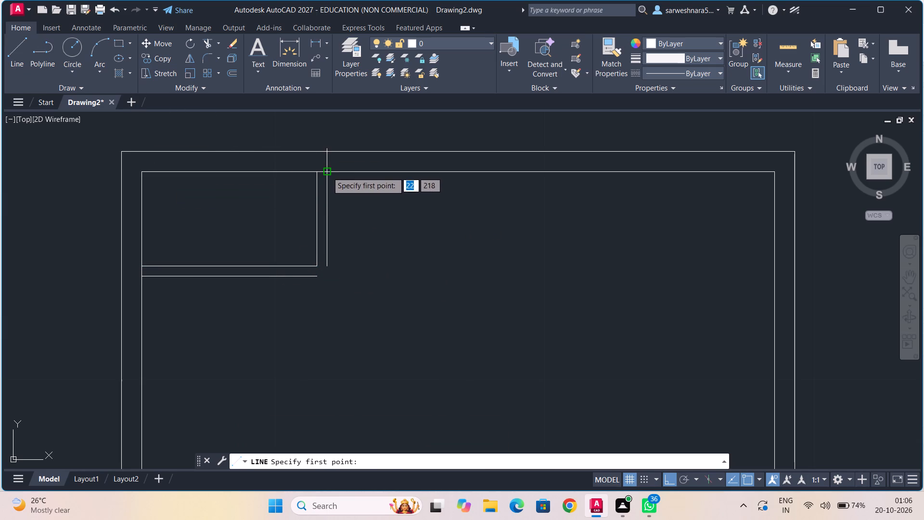
{"action": "left_click", "coordinate": [327, 172]}
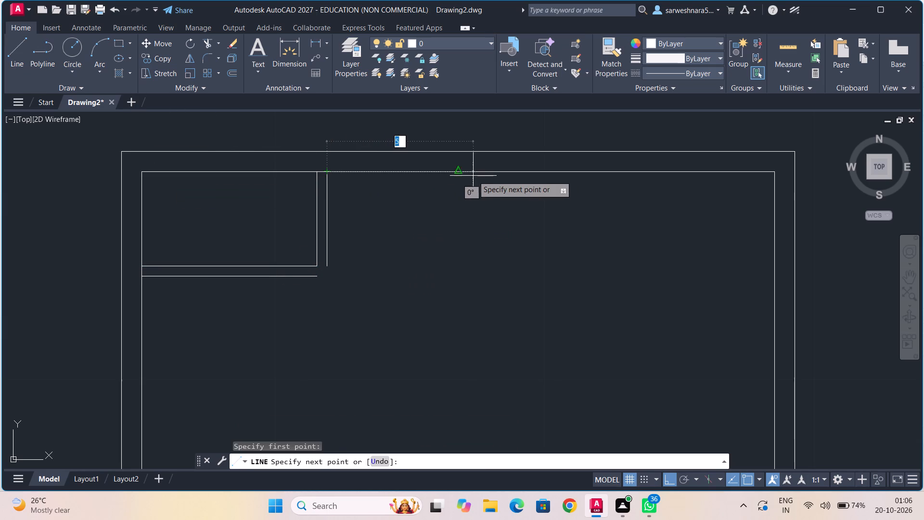
{"action": "type", "text": "10"}
{"action": "key", "text": "Return"}
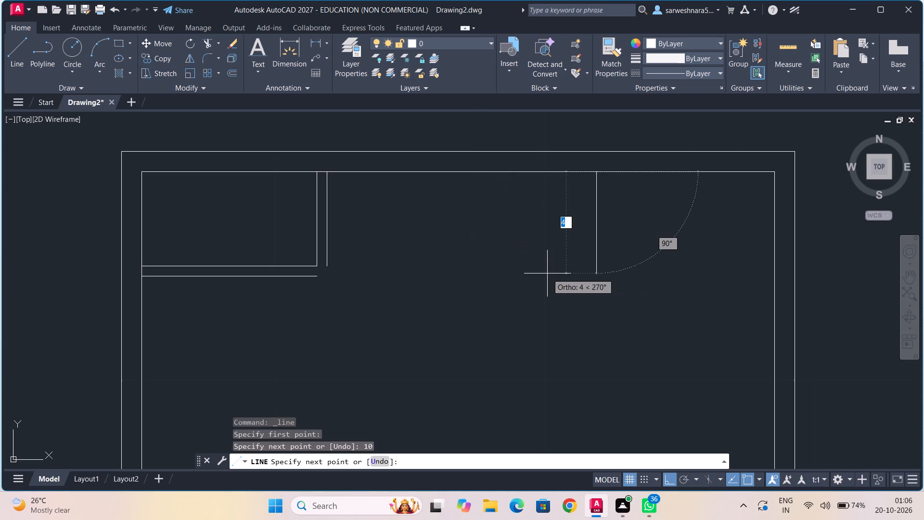
{"action": "type", "text": "3.5"}
{"action": "key", "text": "Return"}
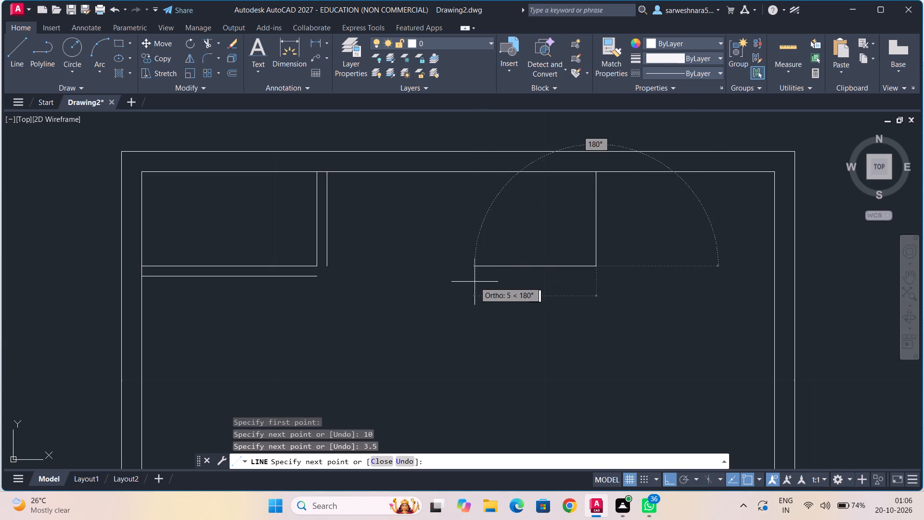
{"action": "type", "text": "10"}
{"action": "key", "text": "Return"}
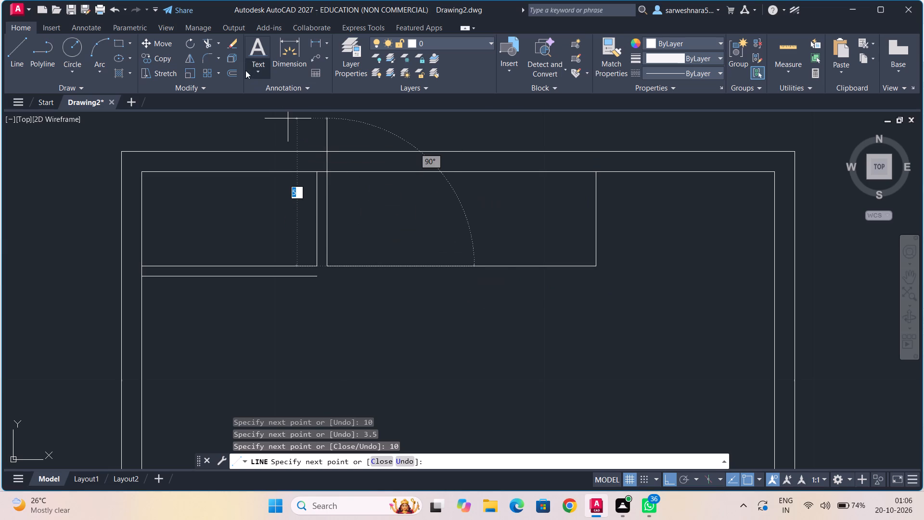
Offset the 10 by 3.5 room's right line to the right and its bottom line downward by 0.375.
{"action": "left_click", "coordinate": [235, 71]}
{"action": "type", "text": "0.375"}
{"action": "key", "text": "Return"}
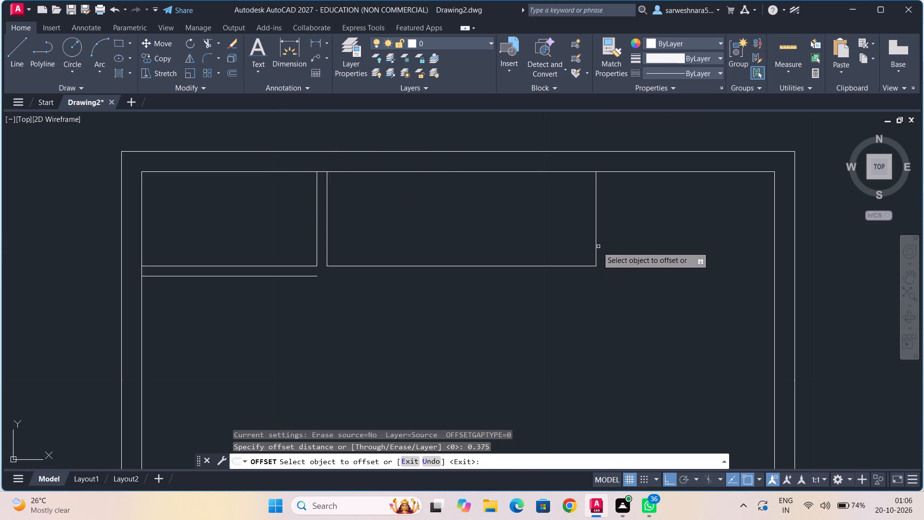
{"action": "left_click", "coordinate": [595, 247]}
{"action": "left_click", "coordinate": [613, 245]}
{"action": "left_click", "coordinate": [585, 265]}
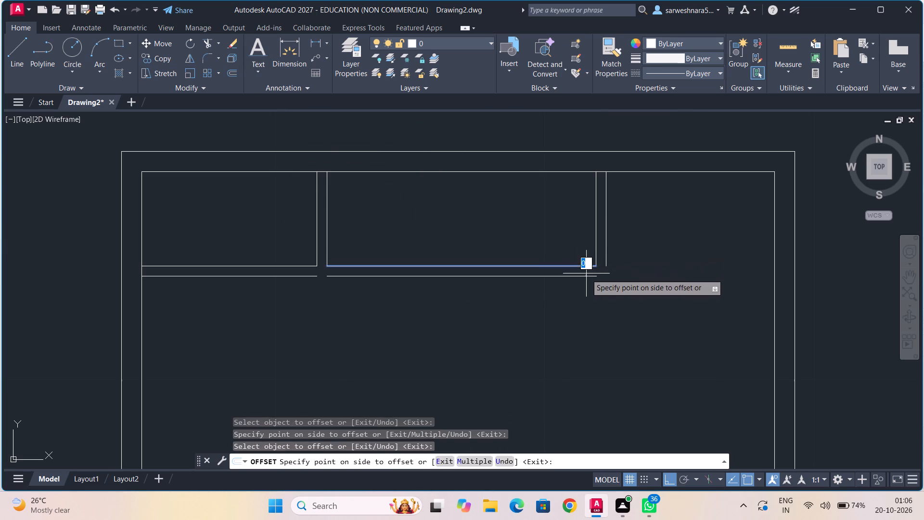
{"action": "left_click", "coordinate": [586, 277]}
Draw a 6.5 line rightward along the inner top edge from the top of the second partition's right line.
{"action": "left_click", "coordinate": [20, 52]}
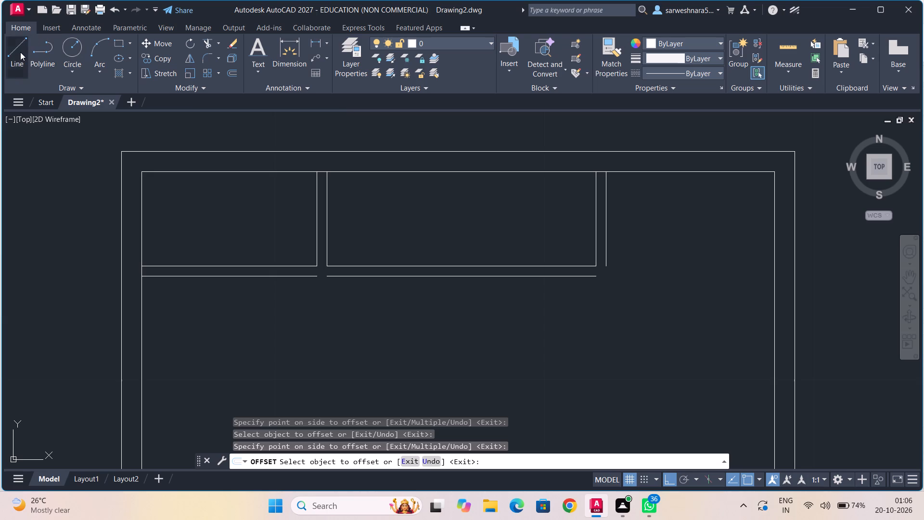
{"action": "middle_click_drag", "start_coordinate": [614, 210], "coordinate": [412, 215]}
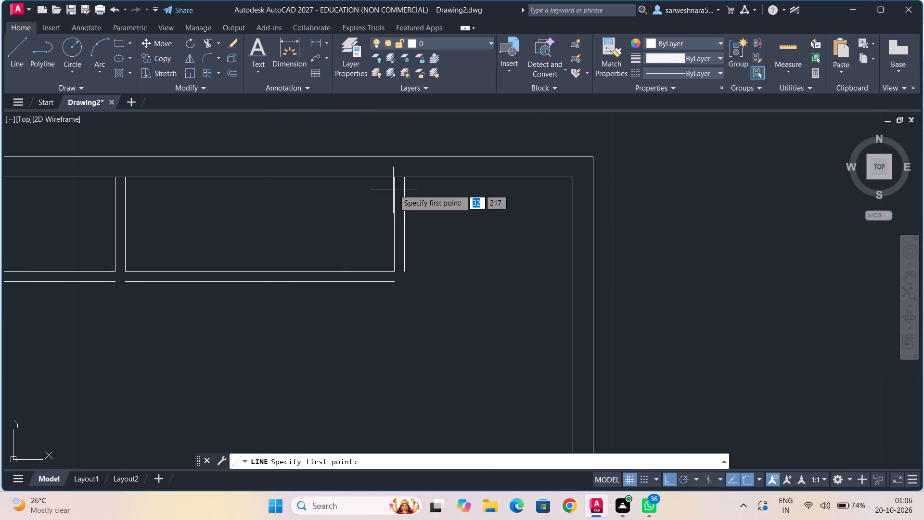
{"action": "left_click", "coordinate": [403, 177]}
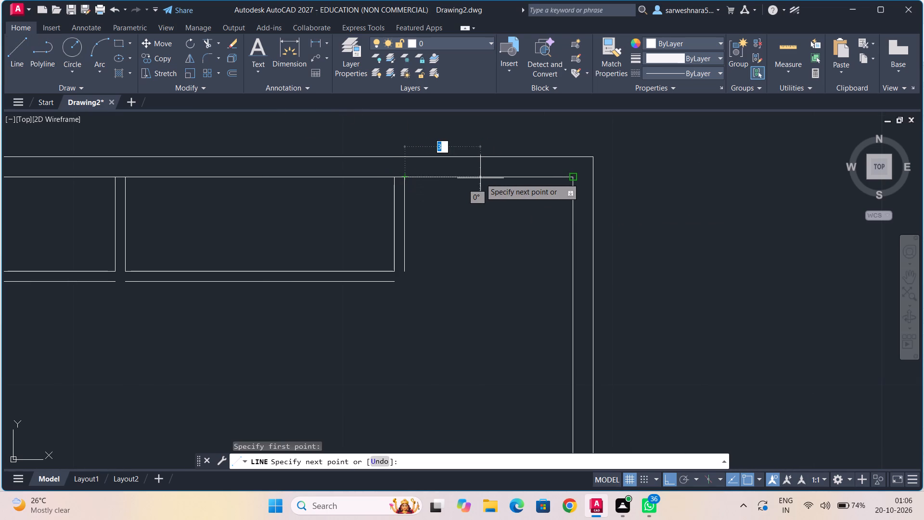
{"action": "type", "text": "6.5"}
{"action": "key", "text": "Return"}
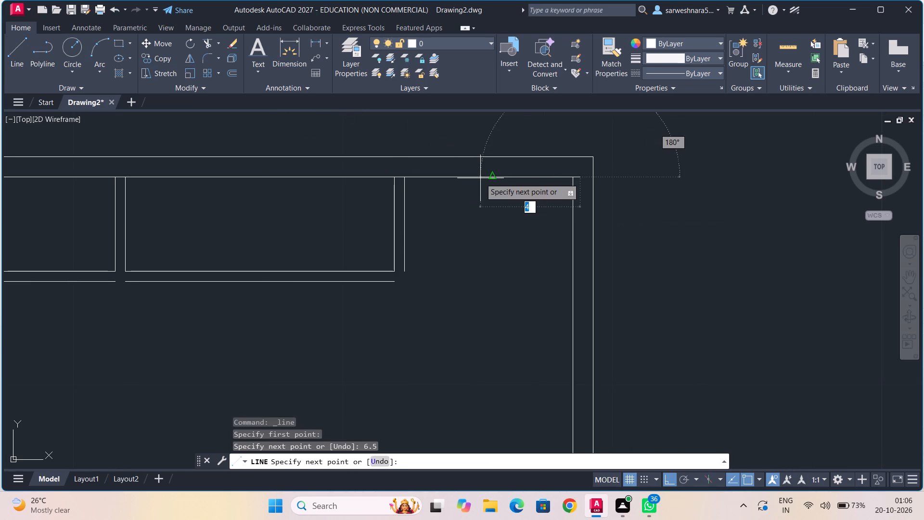
{"action": "scroll", "coordinate": [561, 245], "scroll_direction": "up", "scroll_amount": 2}
{"action": "middle_click_drag", "start_coordinate": [561, 245], "coordinate": [552, 330]}
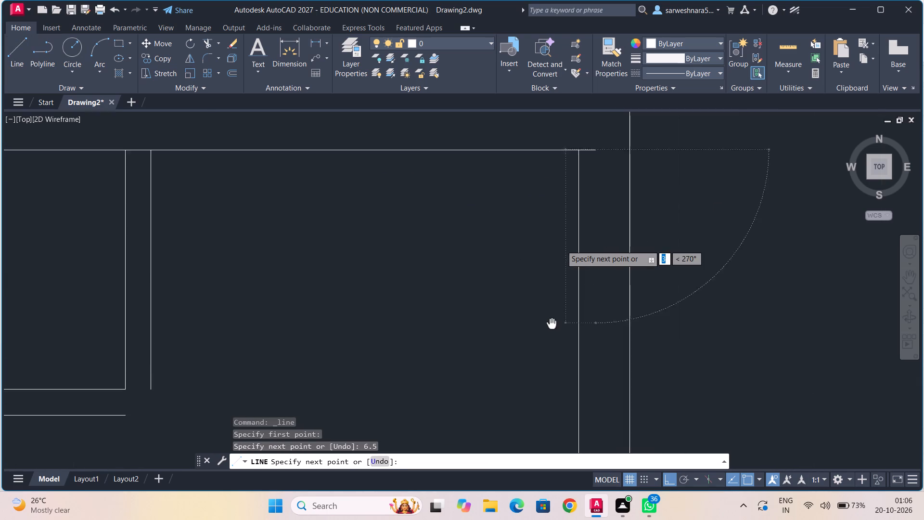
{"action": "middle_click_drag", "start_coordinate": [552, 330], "coordinate": [552, 334]}
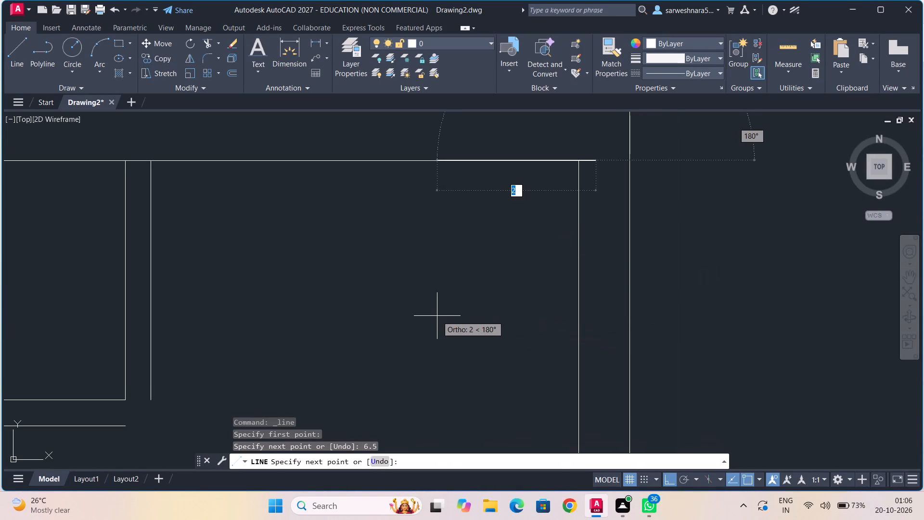
{"action": "key", "text": "Escape"}
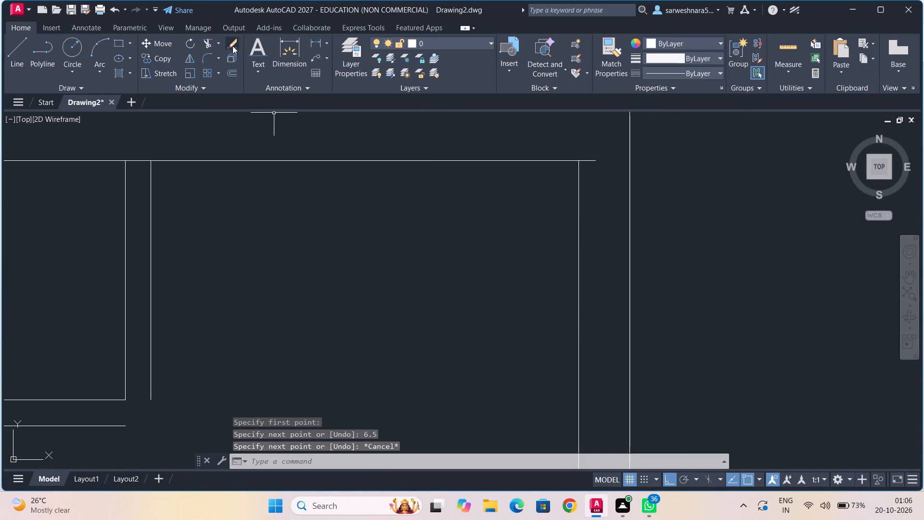
Trim the end of the 6.5 line that extends past the inner right wall.
{"action": "left_click", "coordinate": [202, 46]}
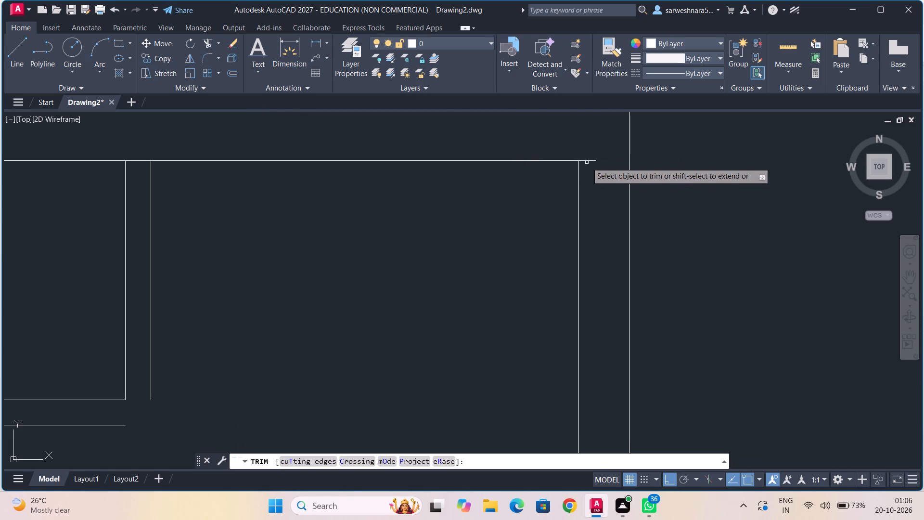
{"action": "left_click", "coordinate": [586, 162]}
Draw lines from the top of the second partition's right line: 3.5 down, following that line, and 6.5 to the right.
{"action": "left_click", "coordinate": [22, 69]}
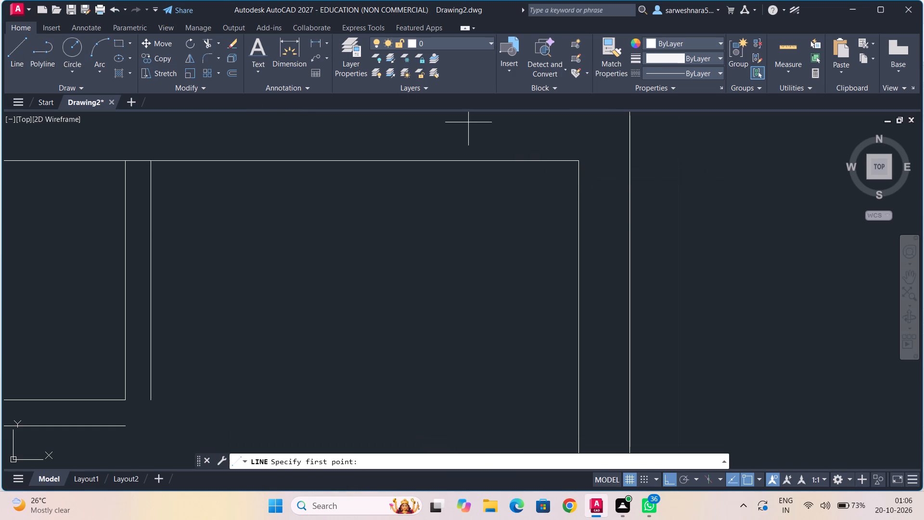
{"action": "middle_click_drag", "start_coordinate": [233, 292], "coordinate": [232, 234]}
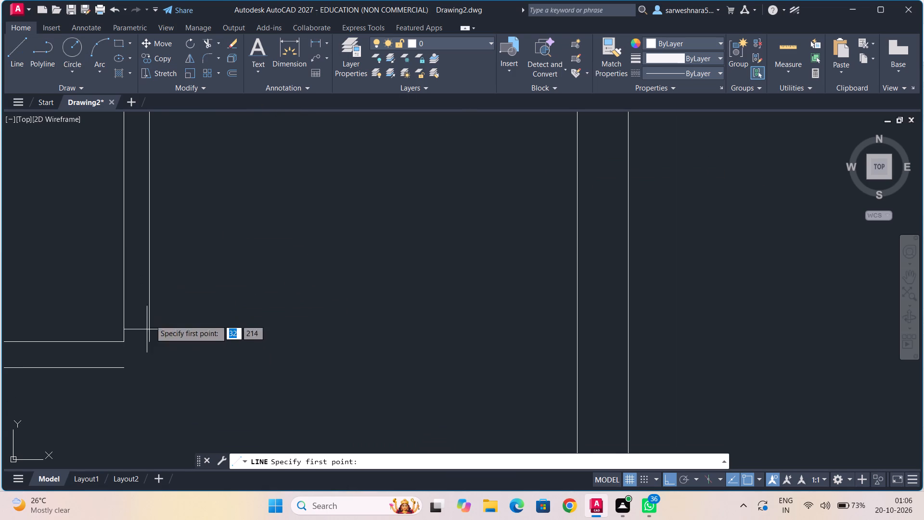
{"action": "middle_click_drag", "start_coordinate": [198, 195], "coordinate": [205, 256]}
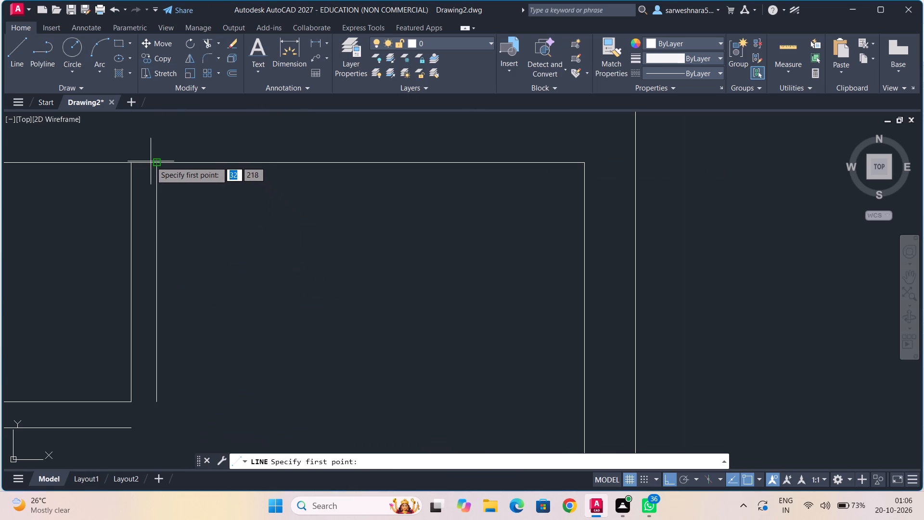
{"action": "left_click", "coordinate": [157, 165]}
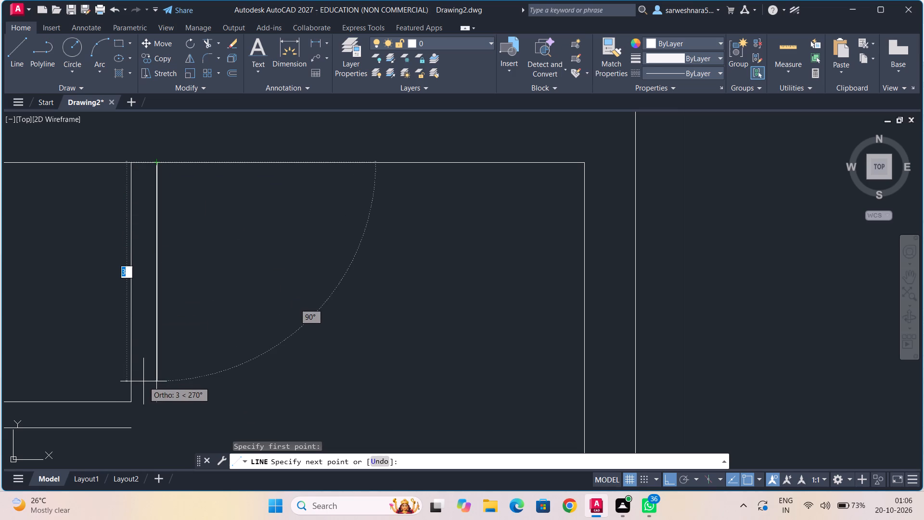
{"action": "type", "text": "3.5"}
{"action": "key", "text": "Return"}
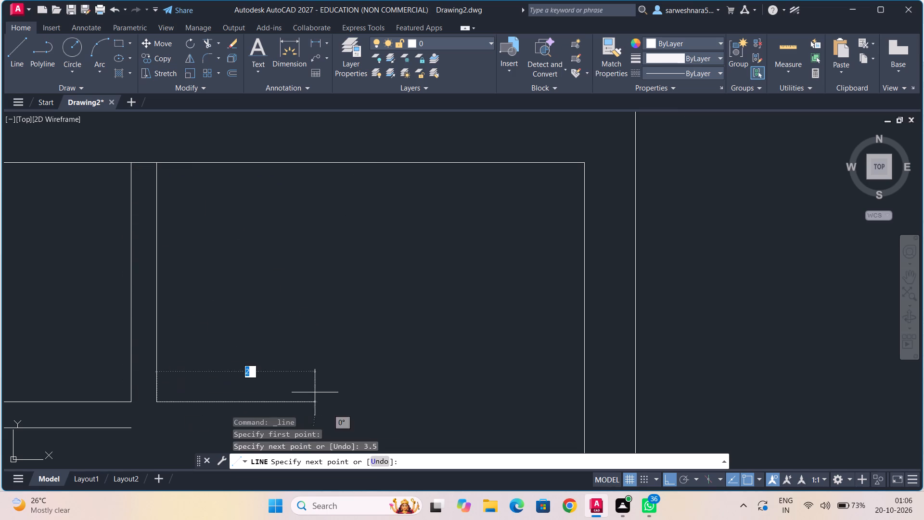
{"action": "middle_click_drag", "start_coordinate": [483, 383], "coordinate": [346, 329]}
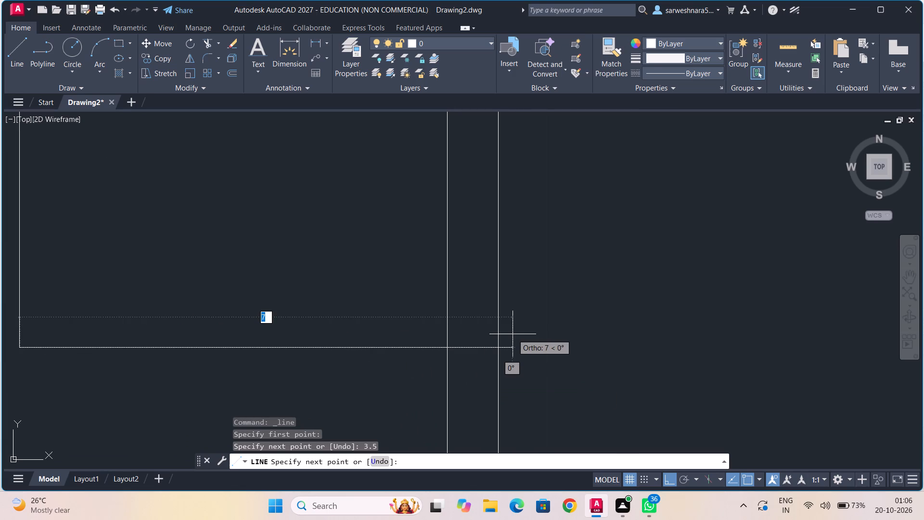
{"action": "type", "text": "6.5"}
{"action": "key", "text": "Return"}
{"action": "key", "text": "Escape"}
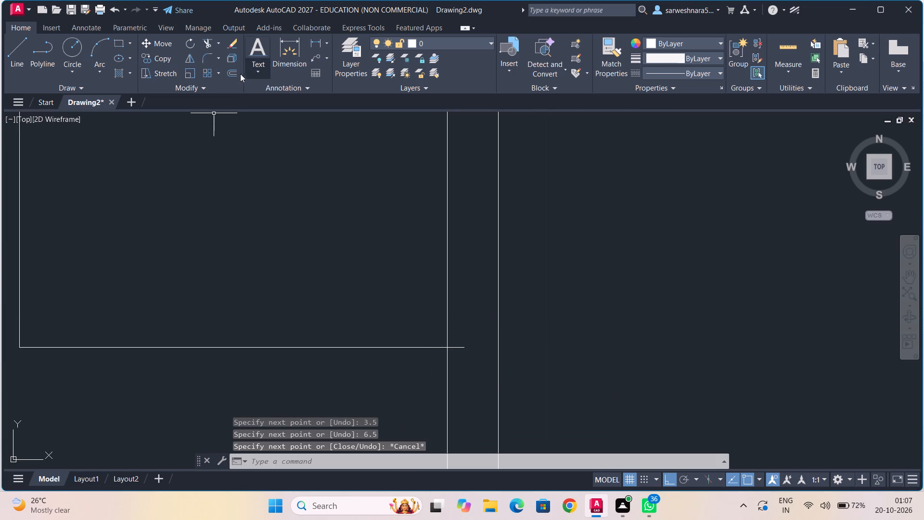
Trim the end of the third room's bottom line that extends past the inner right wall.
{"action": "left_click", "coordinate": [211, 38]}
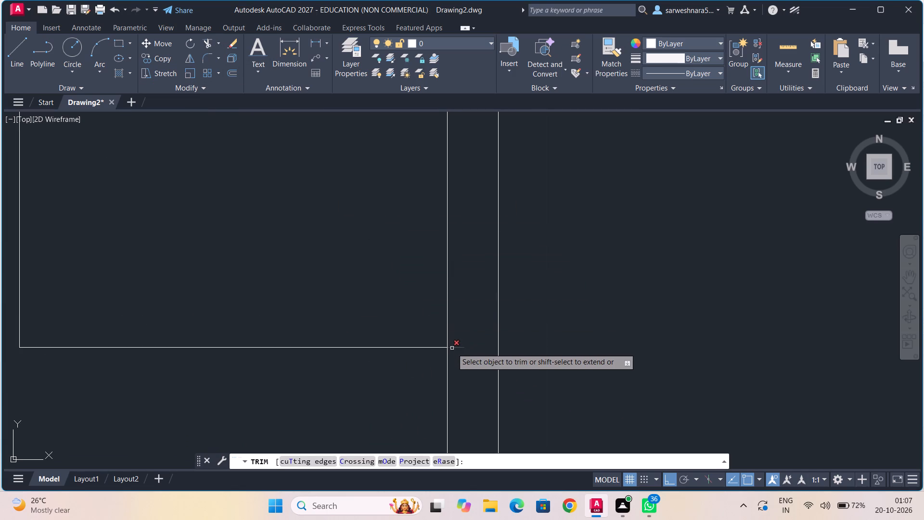
{"action": "left_click", "coordinate": [453, 347]}
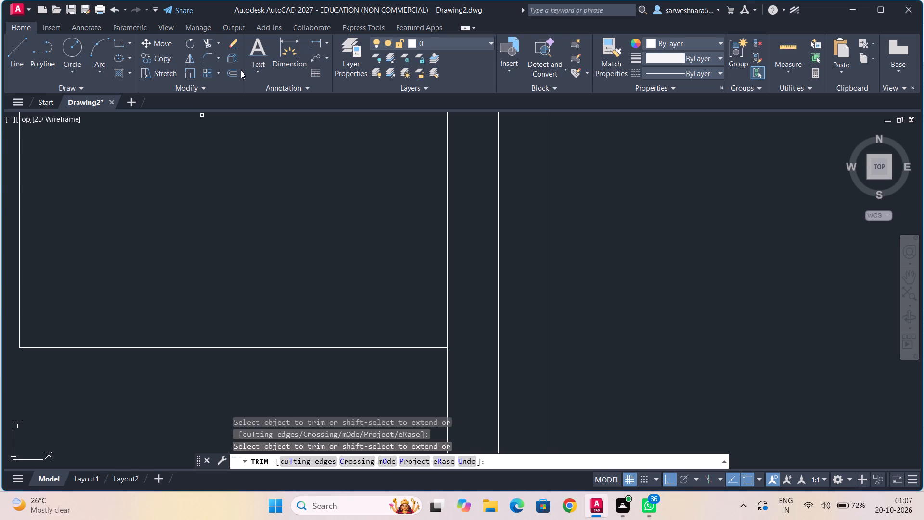
Offset the third room's bottom line downward by 0.375.
{"action": "left_click", "coordinate": [237, 70]}
{"action": "type", "text": "0.375"}
{"action": "key", "text": "Return"}
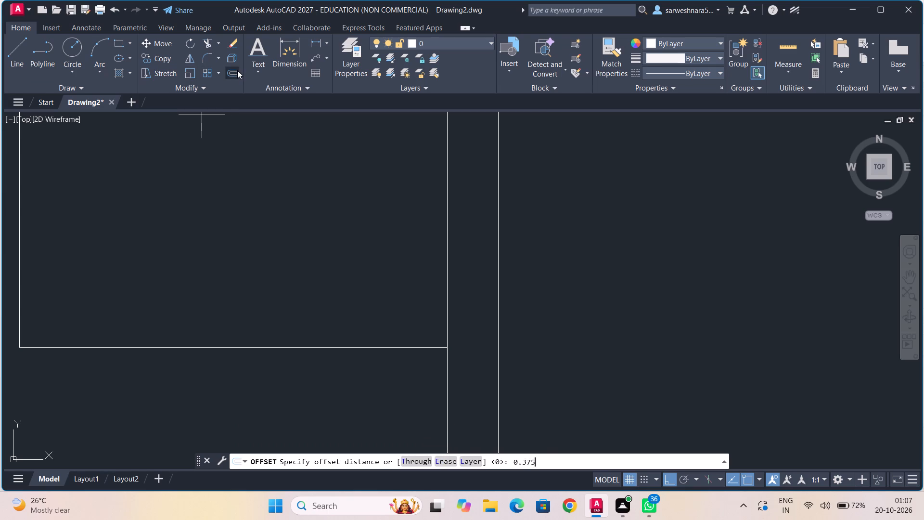
{"action": "left_click", "coordinate": [232, 349]}
{"action": "left_click", "coordinate": [229, 373]}
Draw an 11.75 by 11 room from the left end of the lower partition line at the inner left wall: right, down and back left.
{"action": "scroll", "coordinate": [182, 265], "scroll_direction": "down", "scroll_amount": 1}
{"action": "middle_click_drag", "start_coordinate": [181, 265], "coordinate": [307, 250]}
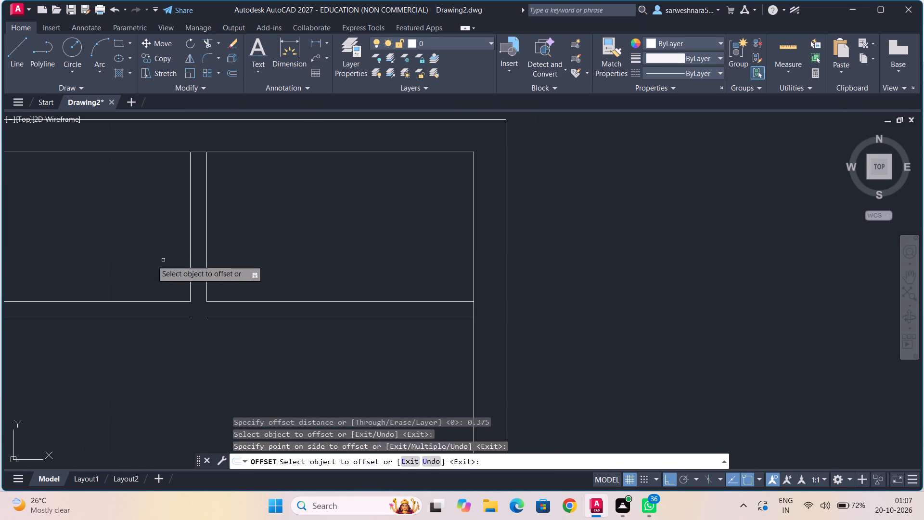
{"action": "scroll", "coordinate": [105, 264], "scroll_direction": "down", "scroll_amount": 2}
{"action": "middle_click_drag", "start_coordinate": [90, 276], "coordinate": [332, 214]}
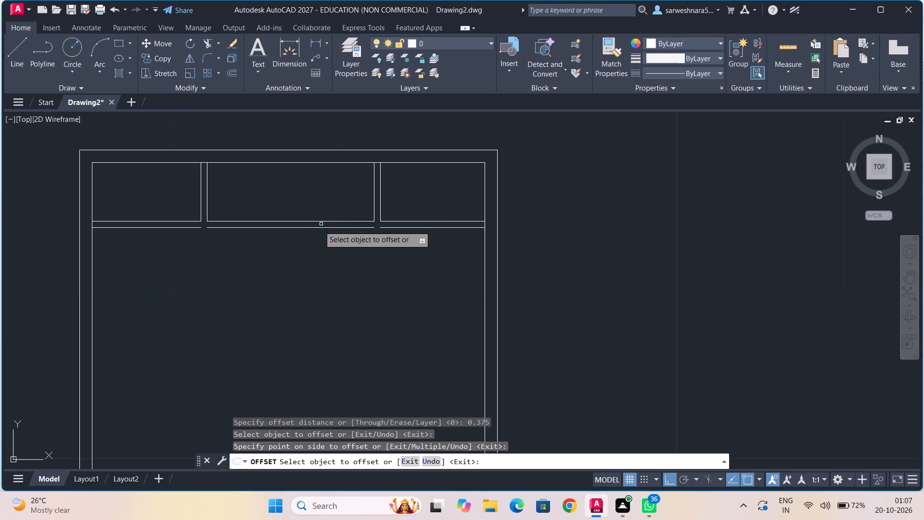
{"action": "scroll", "coordinate": [211, 260], "scroll_direction": "up", "scroll_amount": 1}
{"action": "middle_click_drag", "start_coordinate": [211, 260], "coordinate": [345, 214]}
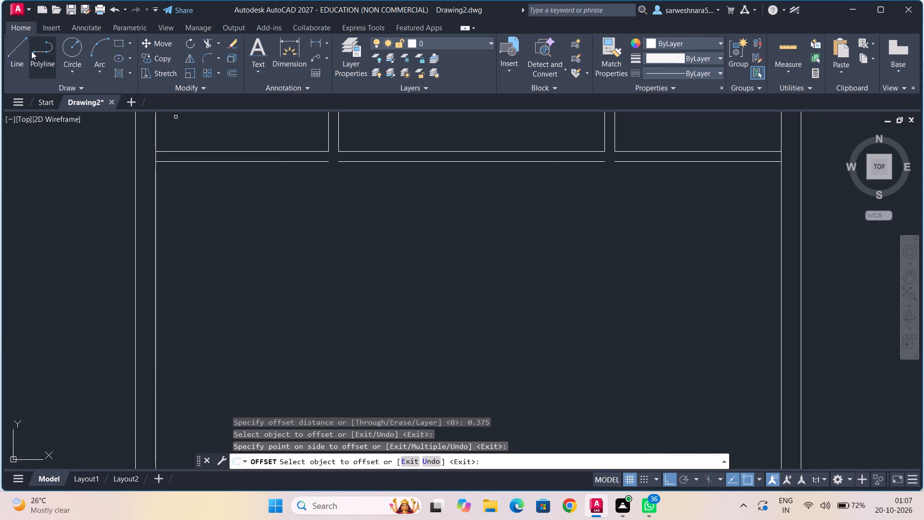
{"action": "left_click", "coordinate": [14, 52]}
{"action": "scroll", "coordinate": [145, 151], "scroll_direction": "up", "scroll_amount": 1}
{"action": "left_click", "coordinate": [164, 170]}
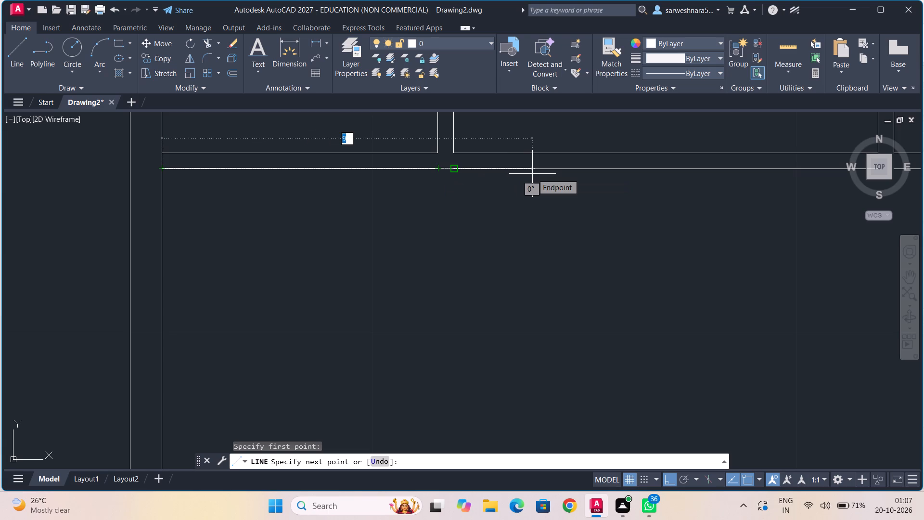
{"action": "type", "text": "11.75"}
{"action": "key", "text": "Return"}
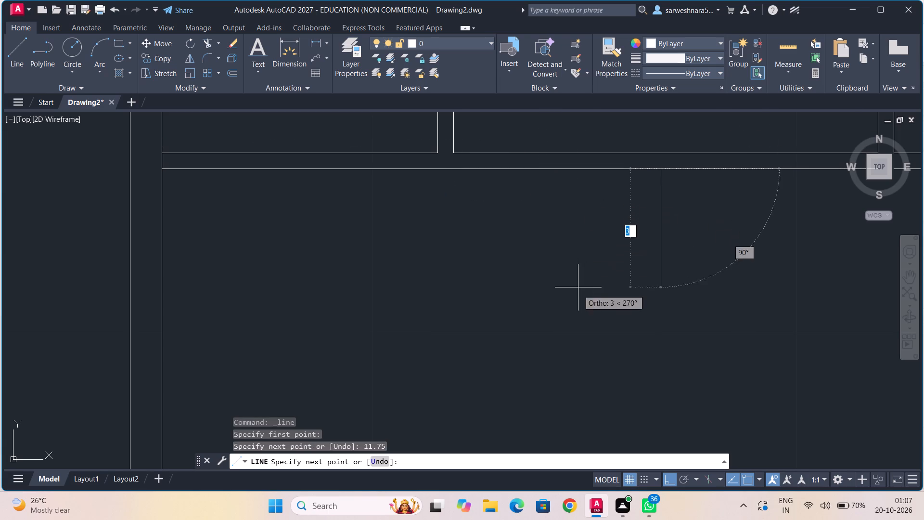
{"action": "type", "text": "11"}
{"action": "key", "text": "Return"}
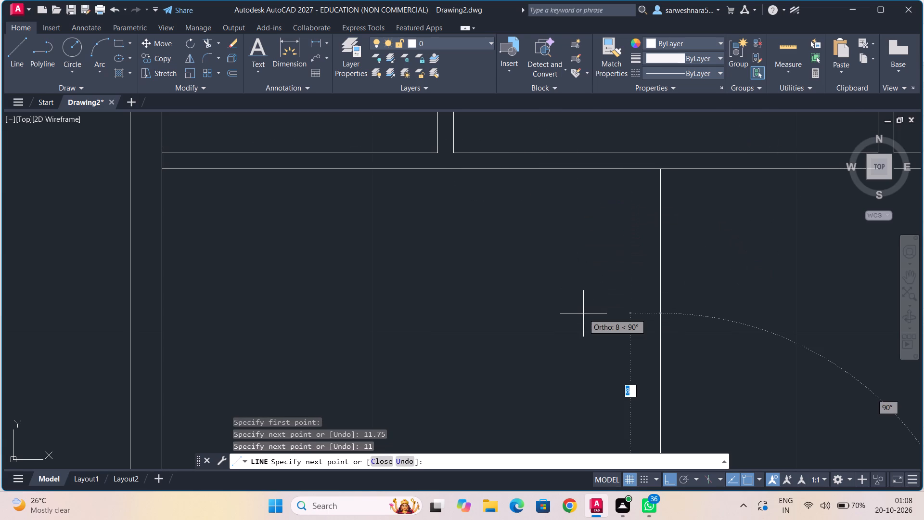
{"action": "type", "text": "11.75"}
{"action": "key", "text": "Return"}
{"action": "key", "text": "Escape"}
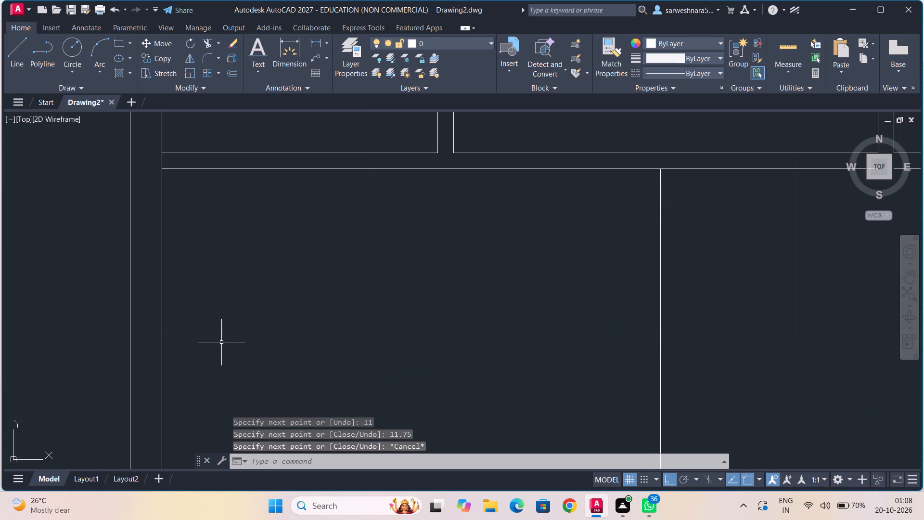
Offset the 11.75 by 11 room's right line to the right and its bottom line downward by 0.375.
{"action": "scroll", "coordinate": [266, 340], "scroll_direction": "down", "scroll_amount": 2}
{"action": "middle_click_drag", "start_coordinate": [350, 383], "coordinate": [282, 234]}
{"action": "left_click", "coordinate": [233, 76]}
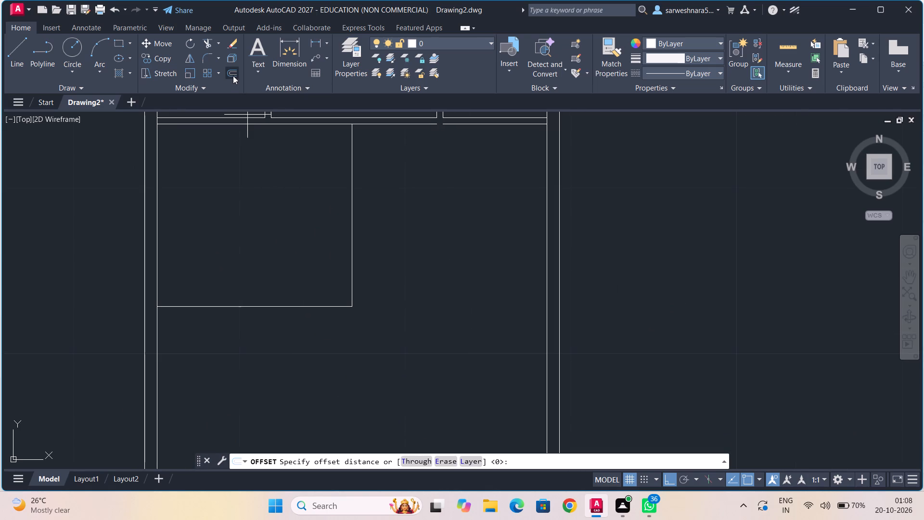
{"action": "type", "text": "0."}
{"action": "type", "text": "375"}
{"action": "key", "text": "Return"}
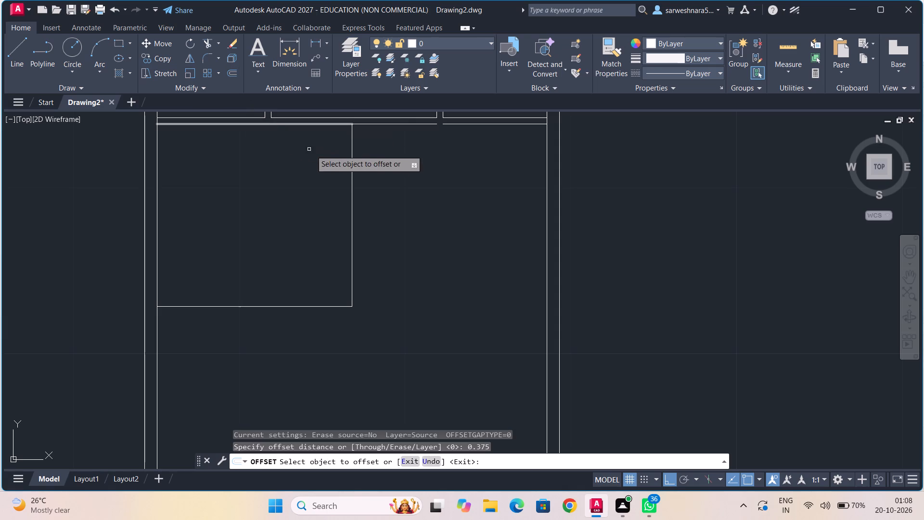
{"action": "left_click", "coordinate": [352, 219]}
{"action": "left_click", "coordinate": [366, 217]}
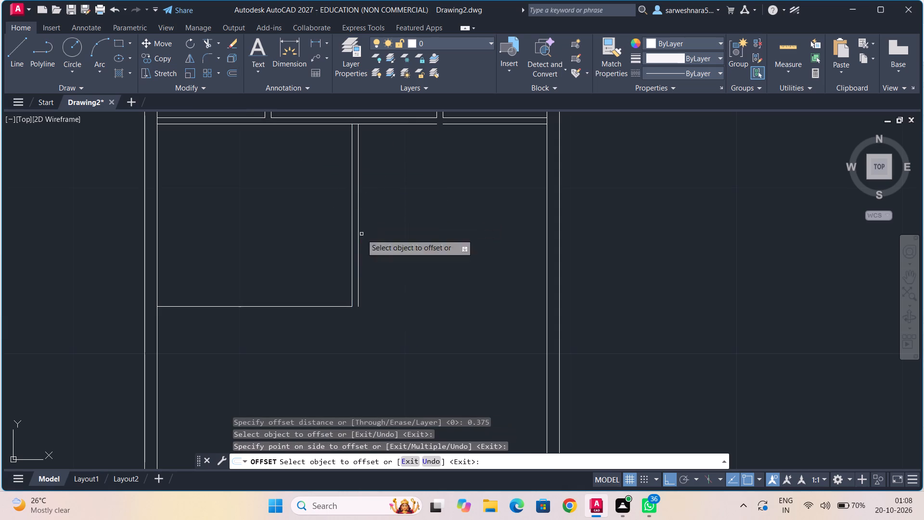
{"action": "left_click", "coordinate": [319, 307]}
{"action": "left_click", "coordinate": [318, 322]}
Draw the adjoining room from the top of the new partition's right line: 11.75 right, back to the inner right wall, 11 down, left to the partition.
{"action": "middle_click_drag", "start_coordinate": [414, 254], "coordinate": [399, 263]}
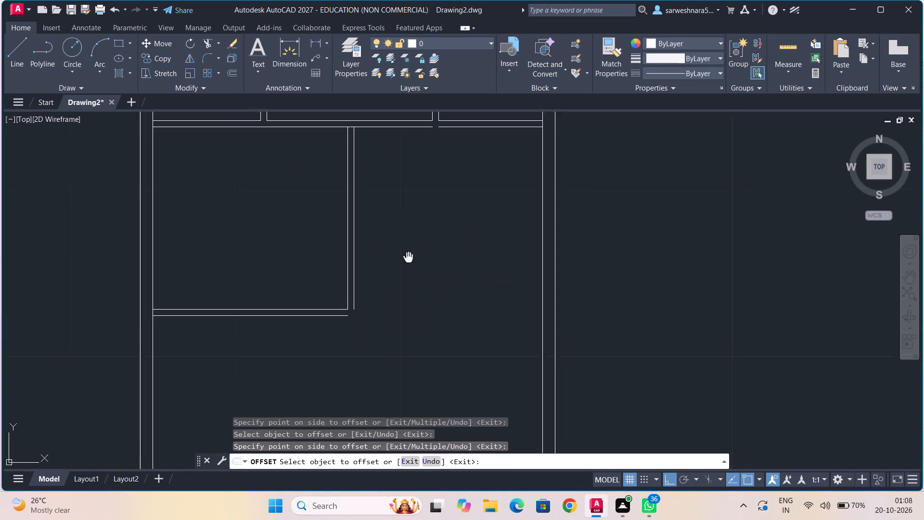
{"action": "middle_click_drag", "start_coordinate": [399, 263], "coordinate": [260, 264]}
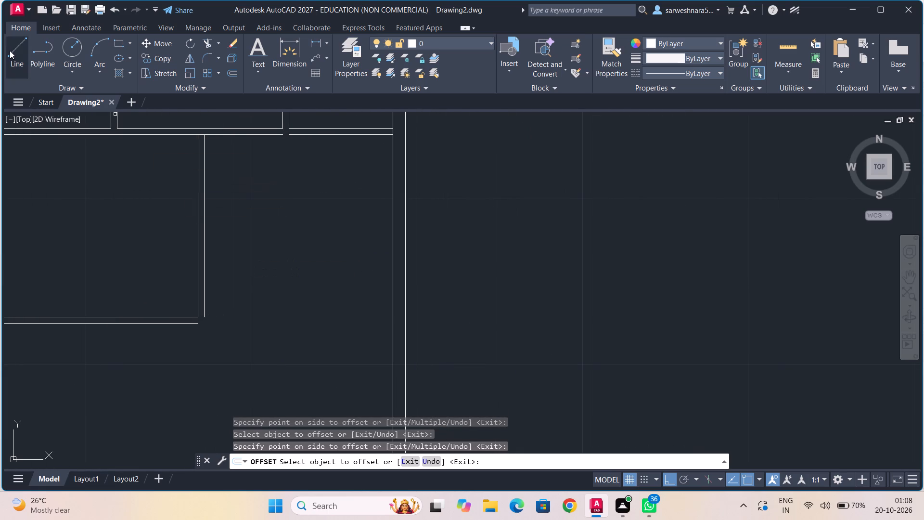
{"action": "left_click", "coordinate": [10, 51]}
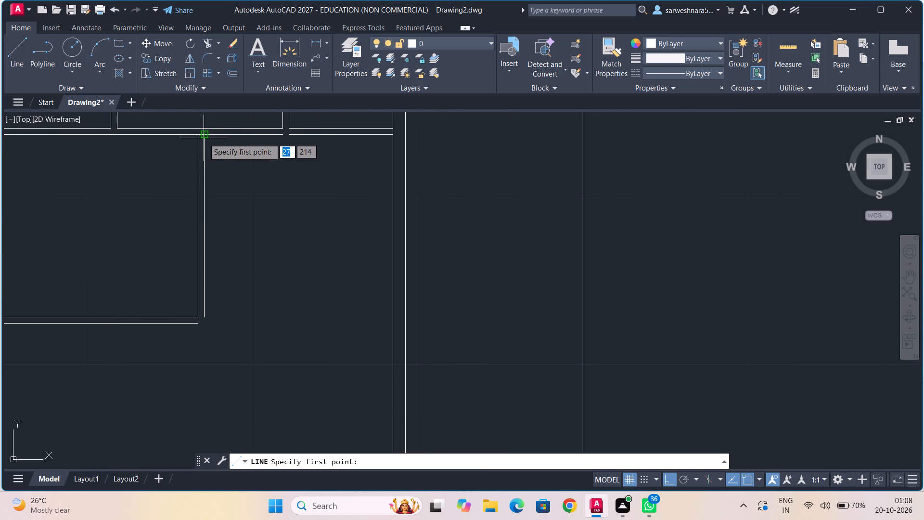
{"action": "scroll", "coordinate": [204, 137], "scroll_direction": "up", "scroll_amount": 2}
{"action": "left_click", "coordinate": [203, 132]}
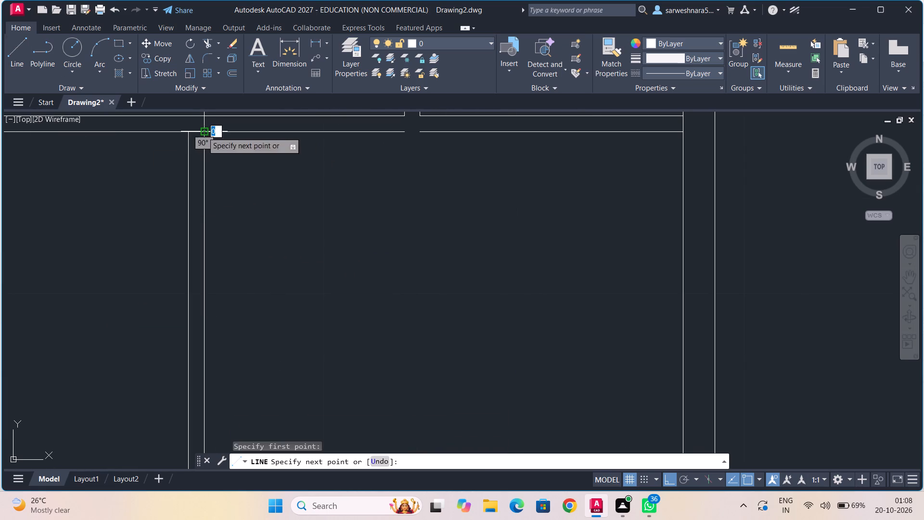
{"action": "scroll", "coordinate": [564, 141], "scroll_direction": "down", "scroll_amount": 3}
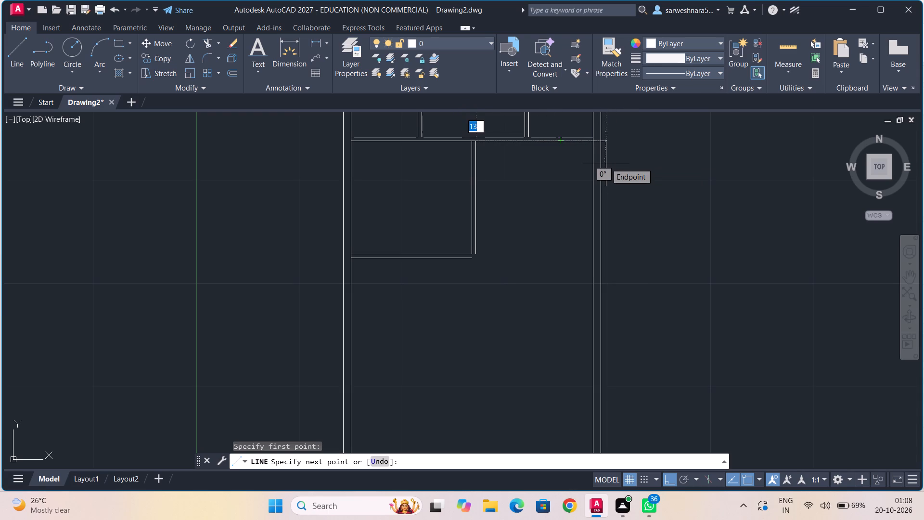
{"action": "type", "text": "11.75"}
{"action": "key", "text": "Return"}
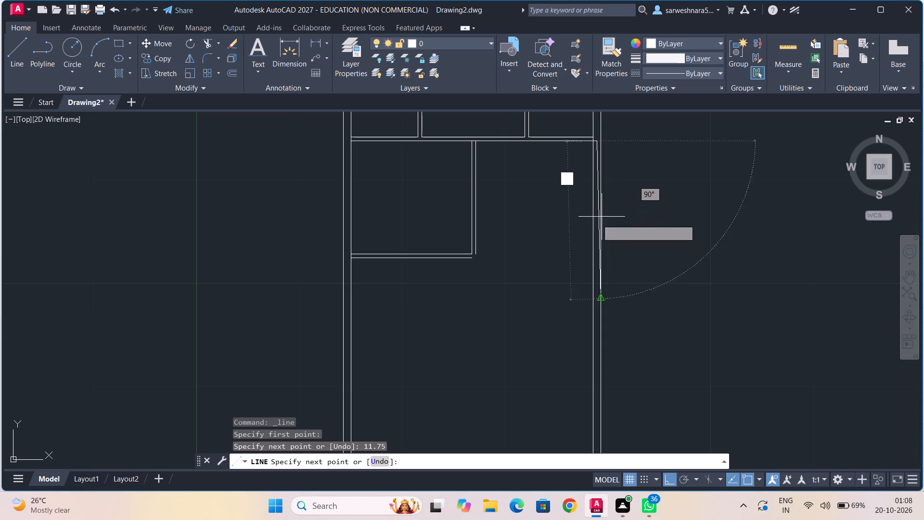
{"action": "middle_click_drag", "start_coordinate": [551, 153], "coordinate": [468, 214]}
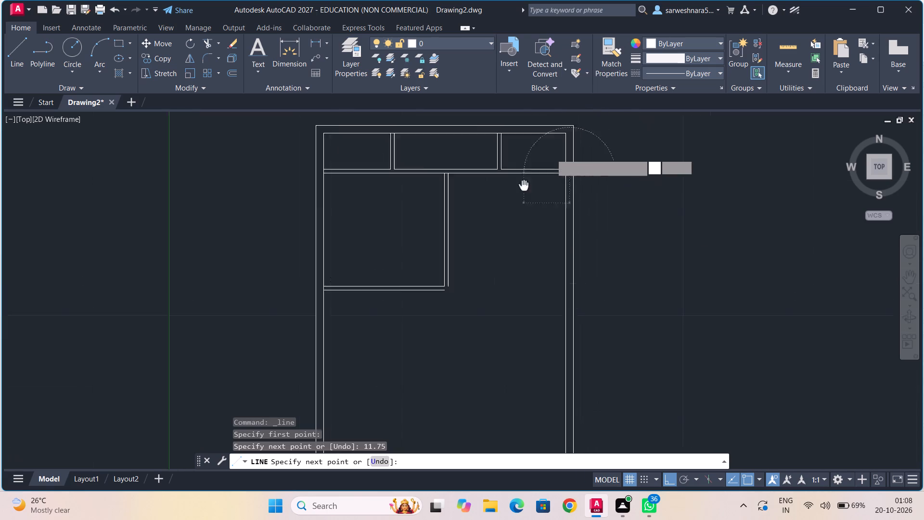
{"action": "middle_click_drag", "start_coordinate": [468, 214], "coordinate": [352, 235]}
{"action": "scroll", "coordinate": [346, 227], "scroll_direction": "up", "scroll_amount": 3}
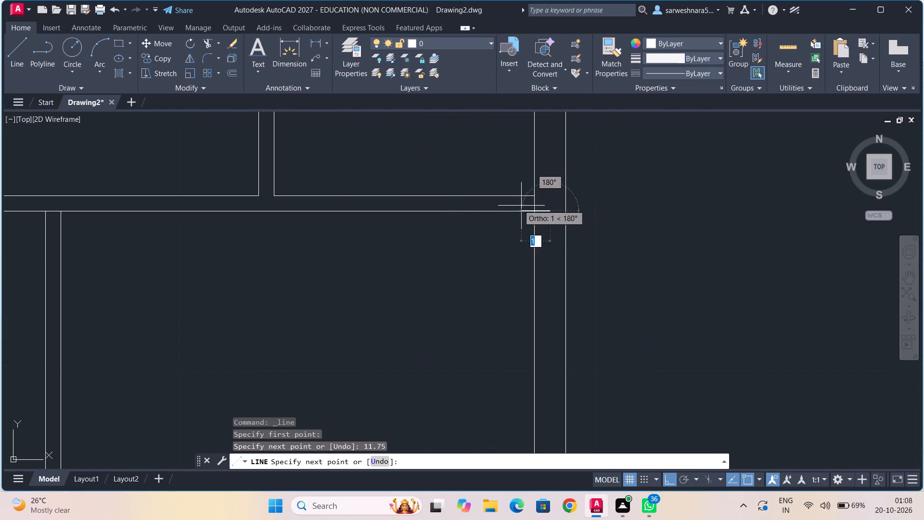
{"action": "left_click", "coordinate": [534, 210]}
{"action": "scroll", "coordinate": [552, 331], "scroll_direction": "down", "scroll_amount": 2}
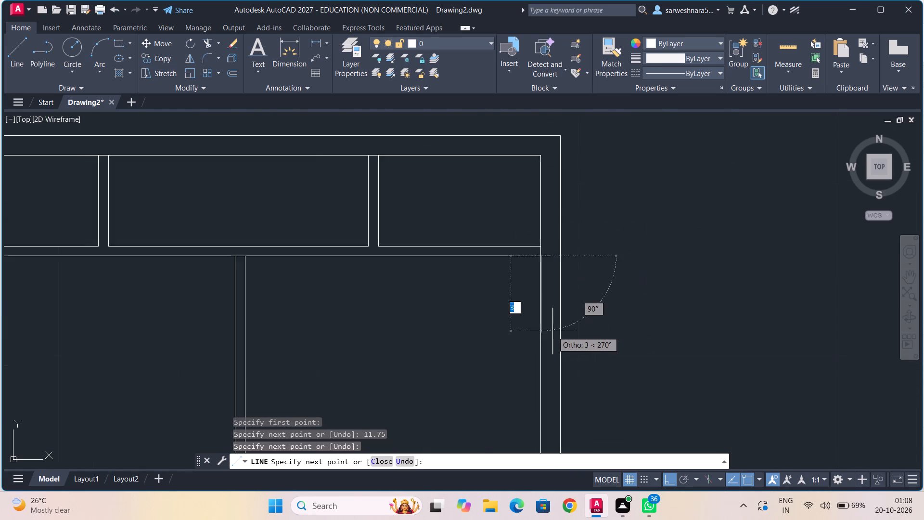
{"action": "middle_click_drag", "start_coordinate": [552, 331], "coordinate": [534, 186]}
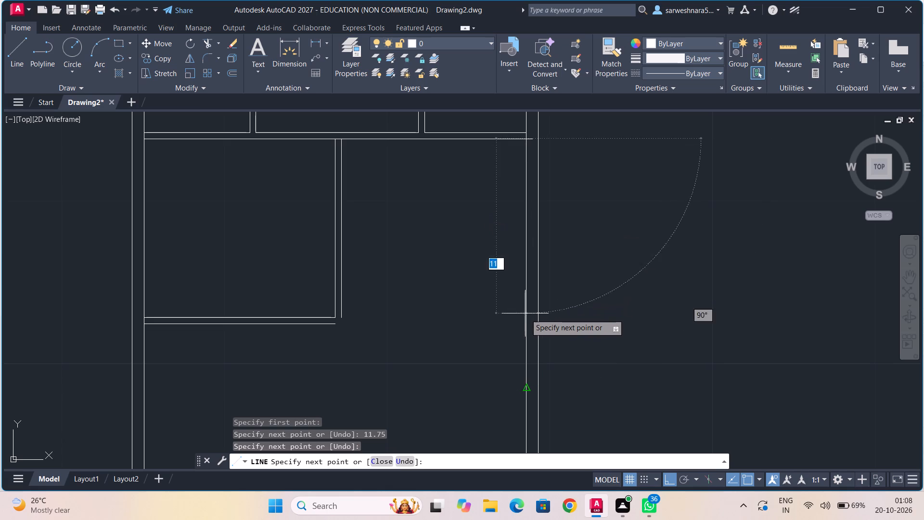
{"action": "type", "text": "11"}
{"action": "key", "text": "Return"}
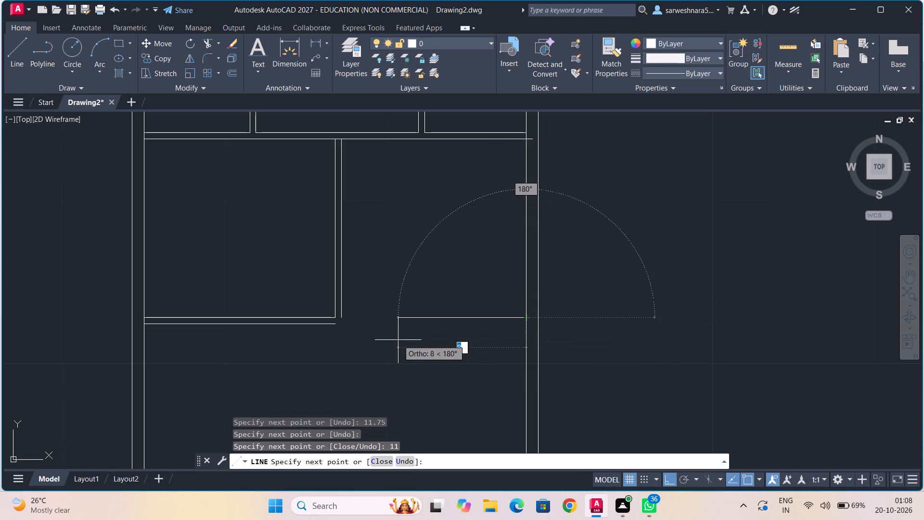
{"action": "left_click", "coordinate": [341, 314]}
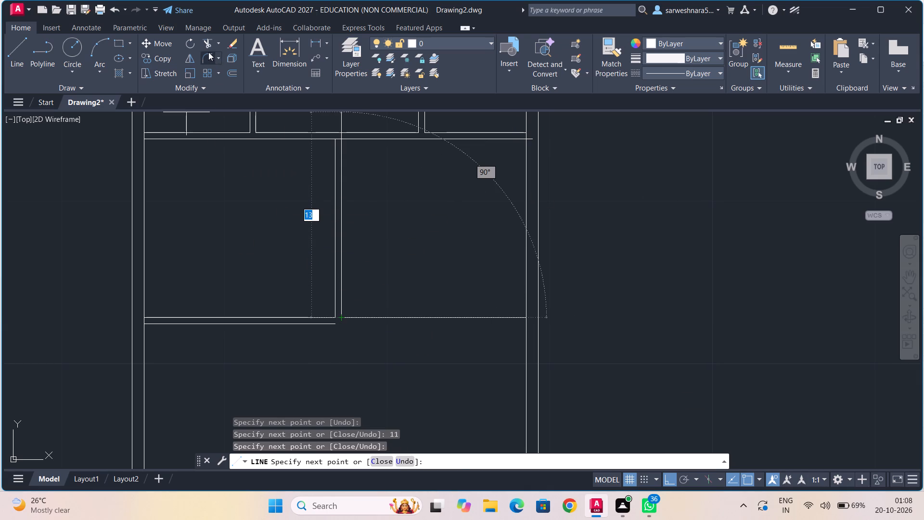
Trim the overhang of the partition line above the 11-deep rooms where it runs past the inner right wall.
{"action": "left_click", "coordinate": [204, 44]}
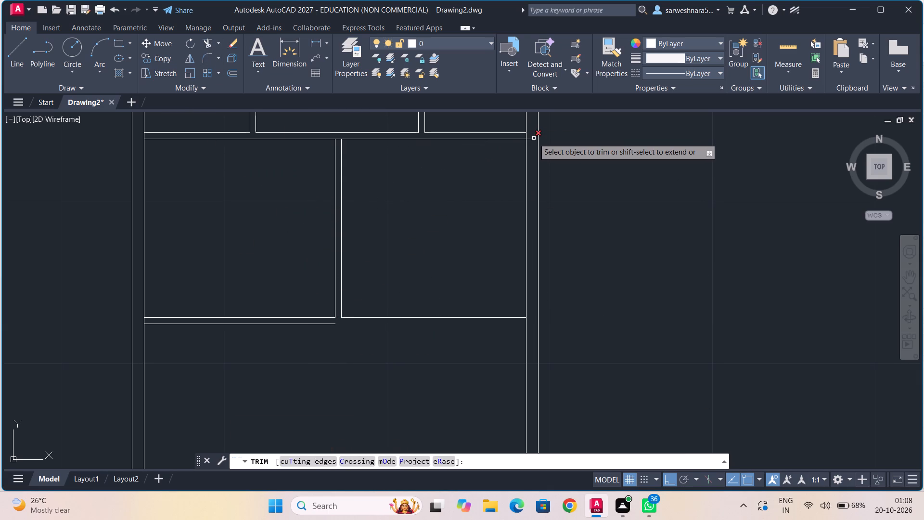
{"action": "left_click", "coordinate": [534, 138]}
{"action": "left_click", "coordinate": [531, 139]}
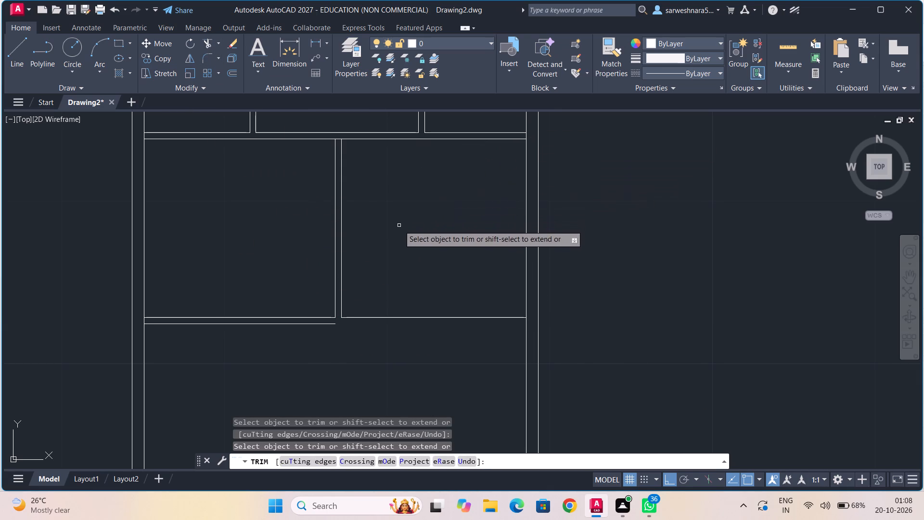
Offset the bottom line of the right-hand 11-deep room downward by 0.375.
{"action": "middle_click_drag", "start_coordinate": [399, 226], "coordinate": [404, 183]}
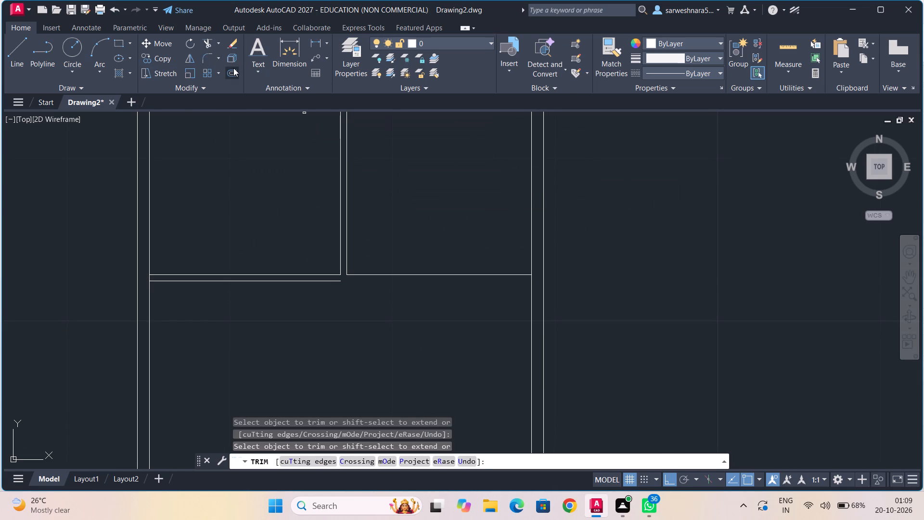
{"action": "left_click", "coordinate": [233, 68]}
{"action": "type", "text": "0.375"}
{"action": "key", "text": "Return"}
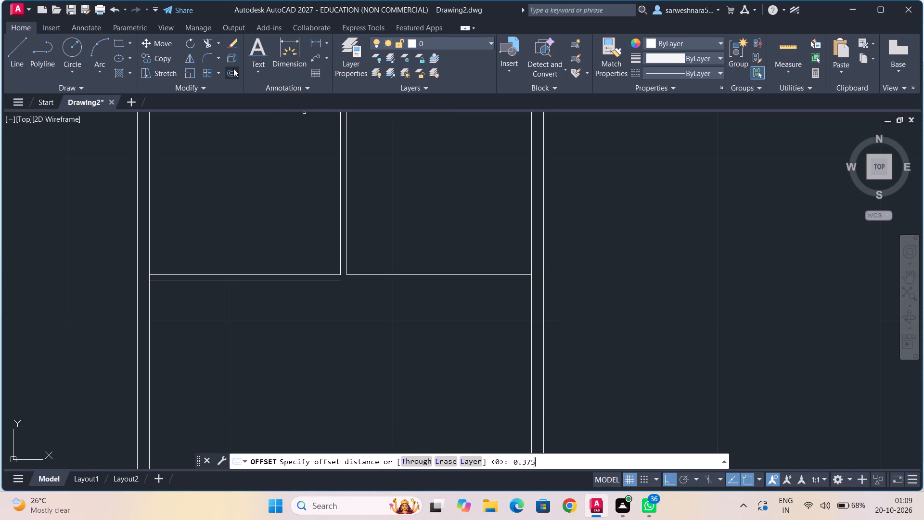
{"action": "left_click", "coordinate": [412, 271]}
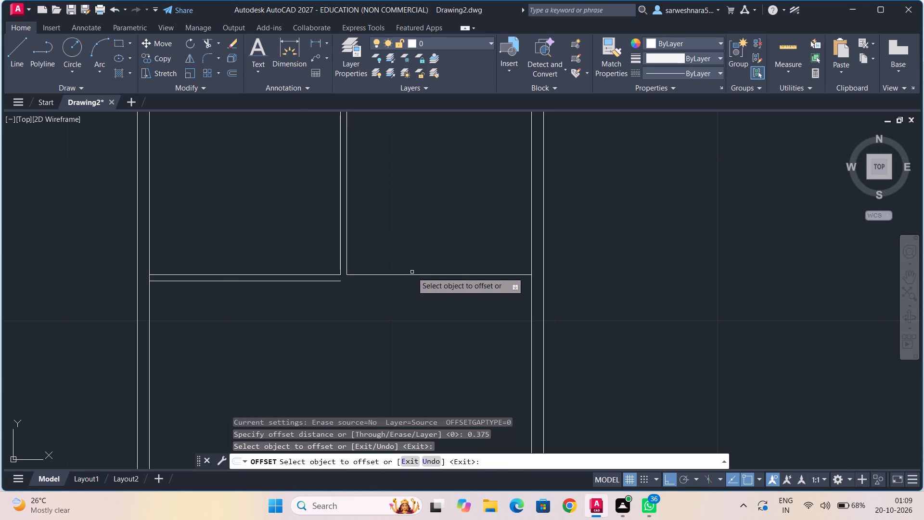
{"action": "left_click", "coordinate": [412, 274]}
{"action": "left_click", "coordinate": [408, 291]}
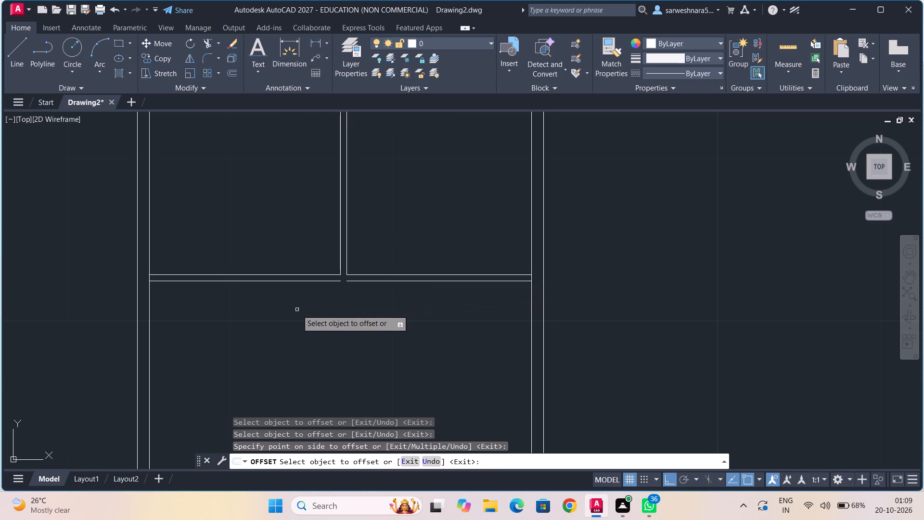
Draw a 3.5 by 4 room below the left partition from its lower line at the inner left wall: right, down and back left.
{"action": "middle_click_drag", "start_coordinate": [215, 316], "coordinate": [236, 224]}
{"action": "scroll", "coordinate": [236, 220], "scroll_direction": "up", "scroll_amount": 1}
{"action": "middle_click_drag", "start_coordinate": [217, 255], "coordinate": [245, 199]}
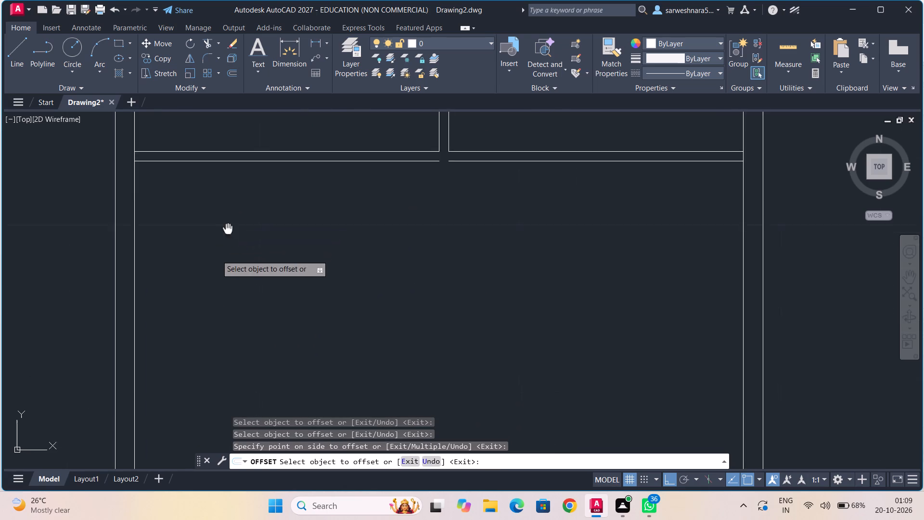
{"action": "middle_click_drag", "start_coordinate": [245, 199], "coordinate": [251, 184]}
{"action": "left_click", "coordinate": [18, 61]}
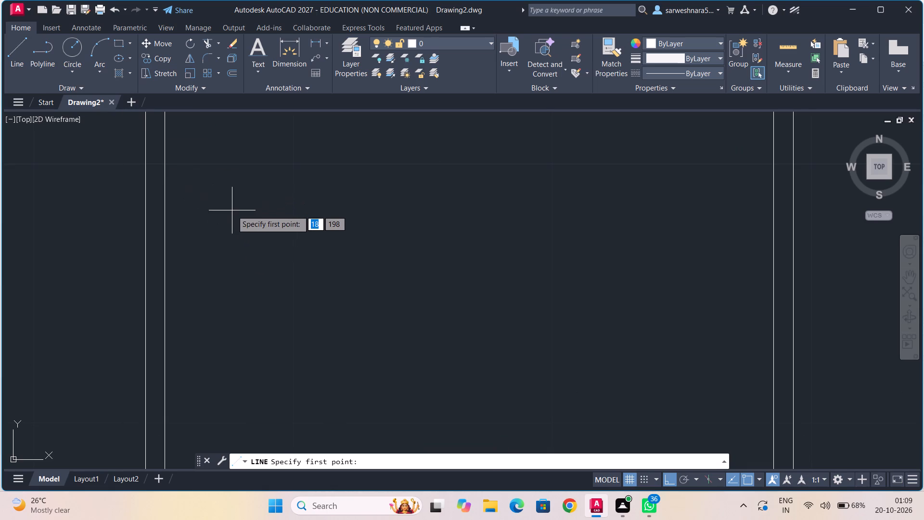
{"action": "scroll", "coordinate": [232, 210], "scroll_direction": "down", "scroll_amount": 1}
{"action": "middle_click_drag", "start_coordinate": [232, 221], "coordinate": [238, 252]}
{"action": "scroll", "coordinate": [214, 204], "scroll_direction": "up", "scroll_amount": 1}
{"action": "middle_click_drag", "start_coordinate": [208, 188], "coordinate": [210, 220]}
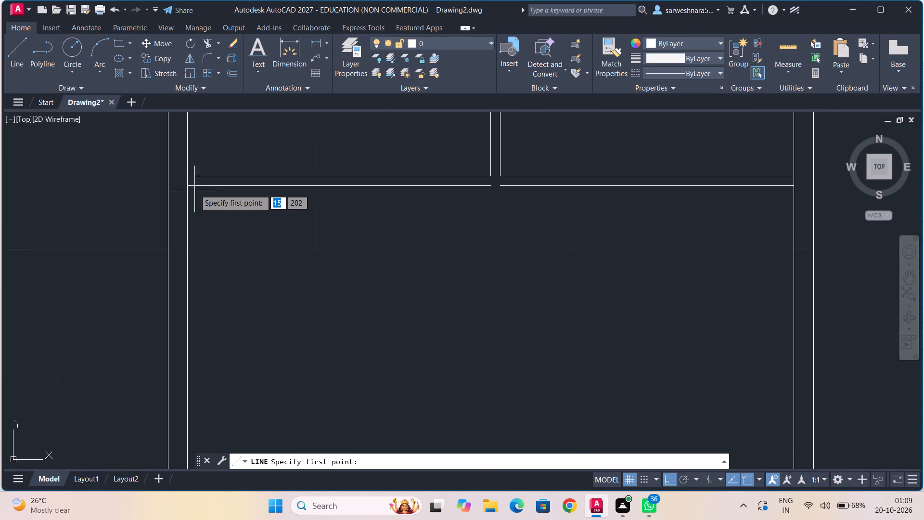
{"action": "left_click", "coordinate": [190, 188]}
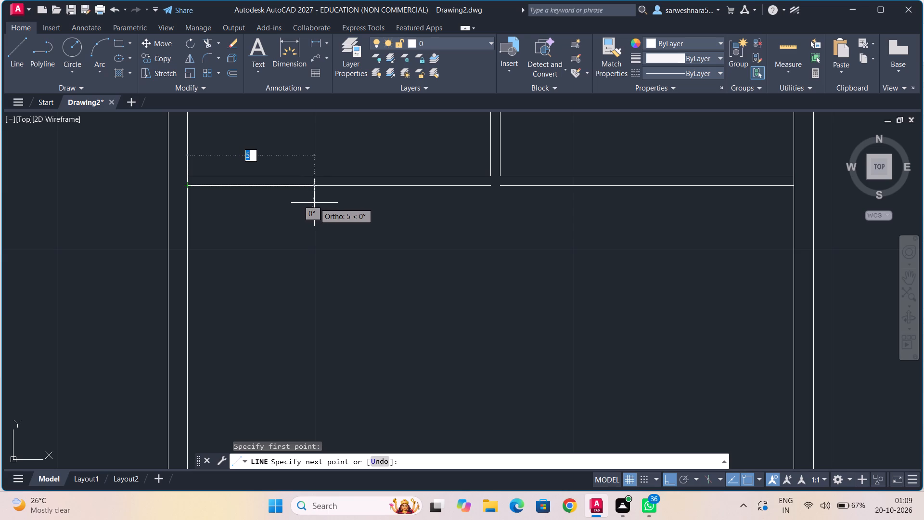
{"action": "type", "text": "3.5"}
{"action": "key", "text": "Return"}
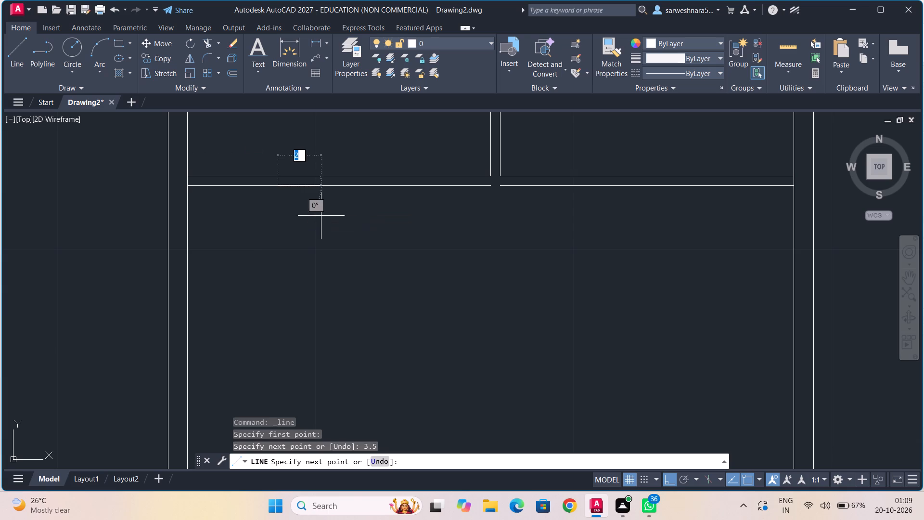
{"action": "key", "text": "4"}
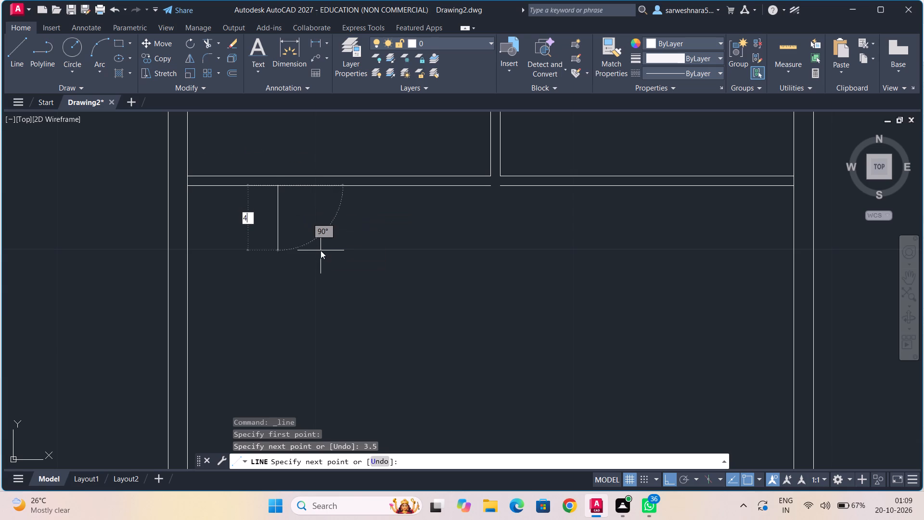
{"action": "key", "text": "Return"}
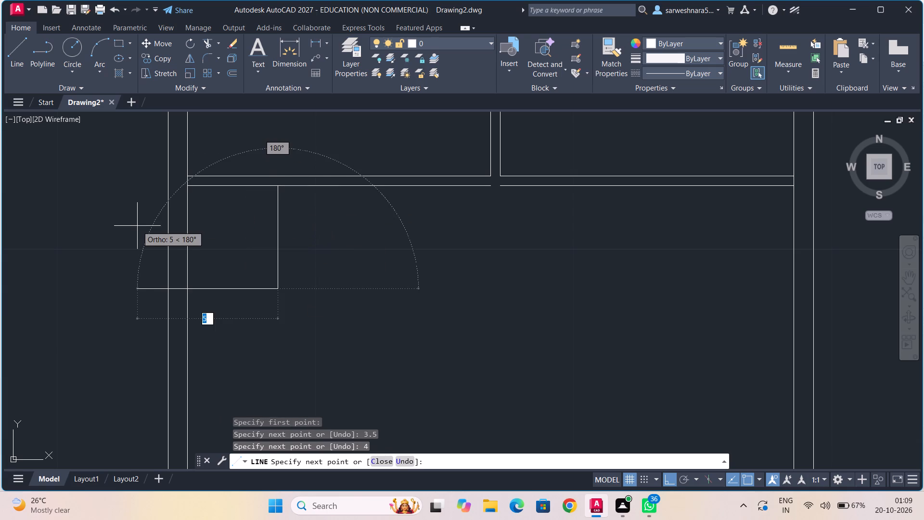
{"action": "type", "text": "3.5"}
{"action": "key", "text": "Return"}
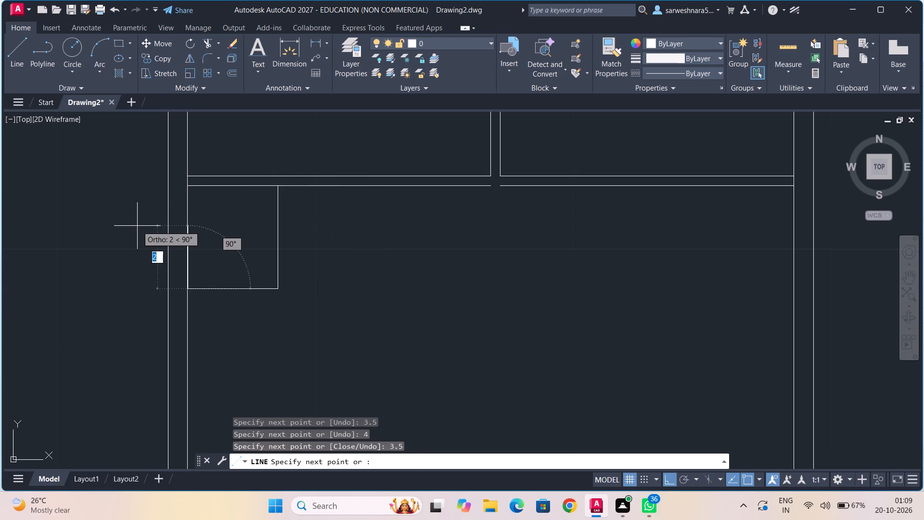
{"action": "key", "text": "Escape"}
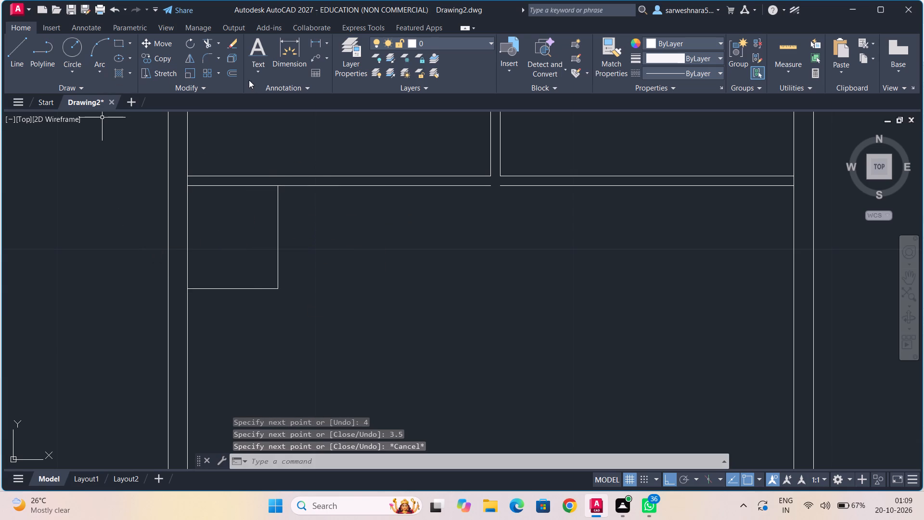
Offset the 3.5 by 4 room's right line to the right and its bottom line downward by 0.375.
{"action": "left_click", "coordinate": [236, 74]}
{"action": "type", "text": "0.375"}
{"action": "key", "text": "Return"}
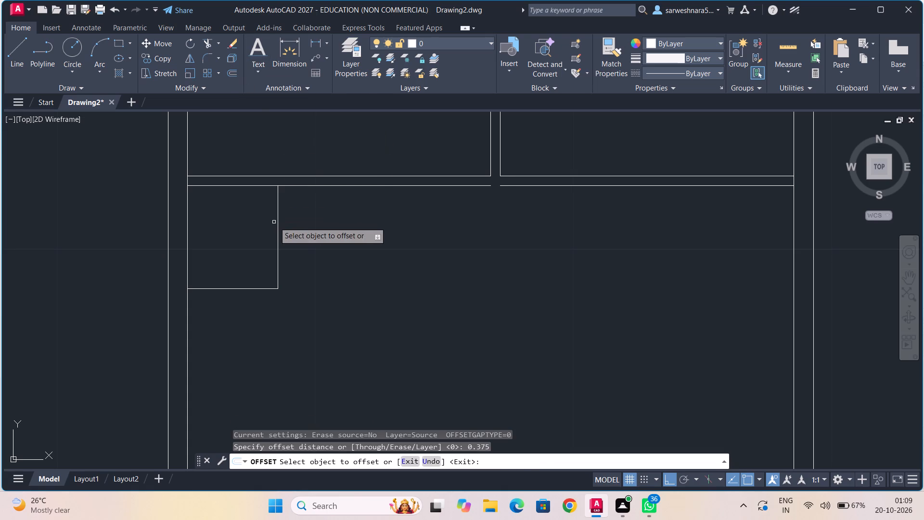
{"action": "left_click", "coordinate": [278, 222]}
{"action": "left_click", "coordinate": [294, 222]}
{"action": "left_click", "coordinate": [250, 288]}
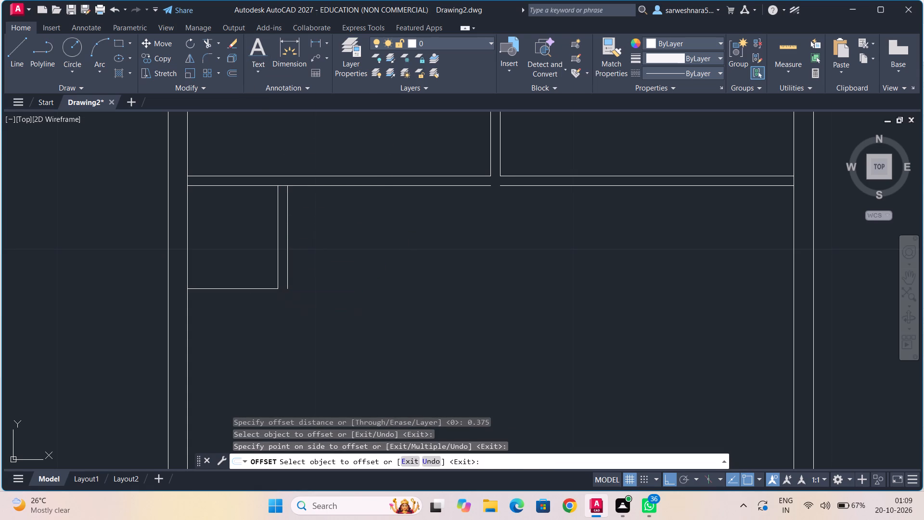
{"action": "left_click", "coordinate": [247, 301]}
Draw the room below from the new partition's lower line at the inner left wall: 3.6 right, 5.5 down and 3.5 back left.
{"action": "middle_click_drag", "start_coordinate": [246, 297], "coordinate": [213, 153]}
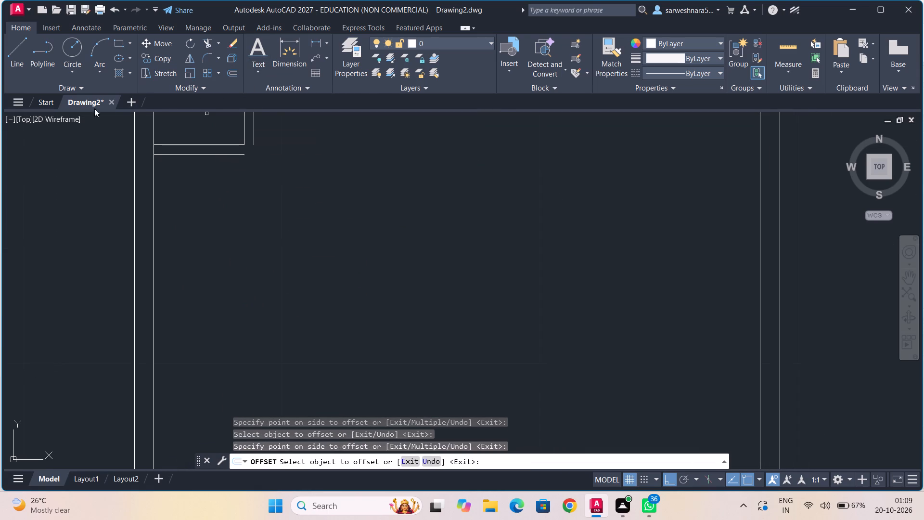
{"action": "left_click", "coordinate": [16, 47]}
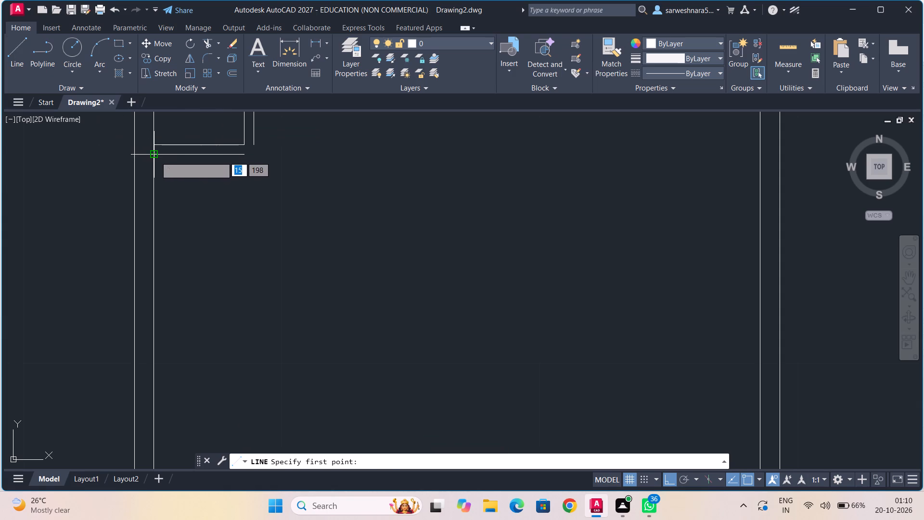
{"action": "left_click", "coordinate": [155, 156]}
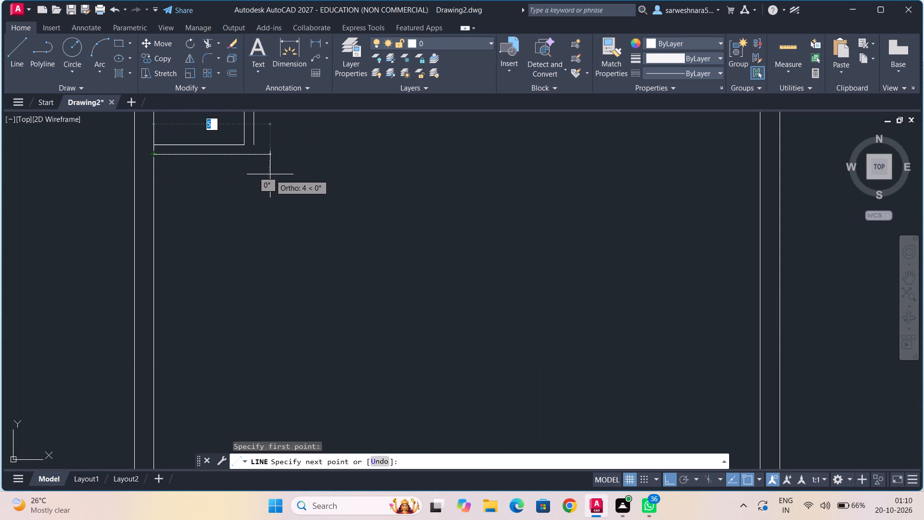
{"action": "type", "text": "3.6"}
{"action": "key", "text": "Return"}
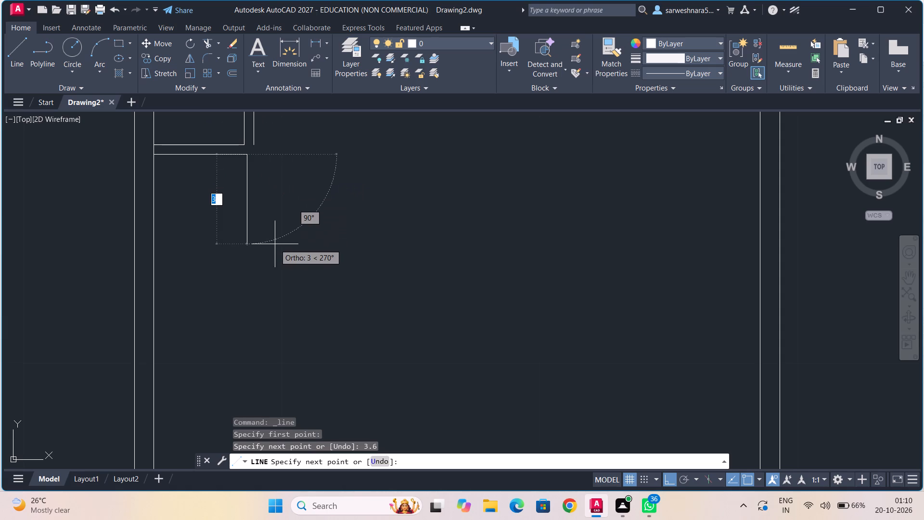
{"action": "type", "text": "5."}
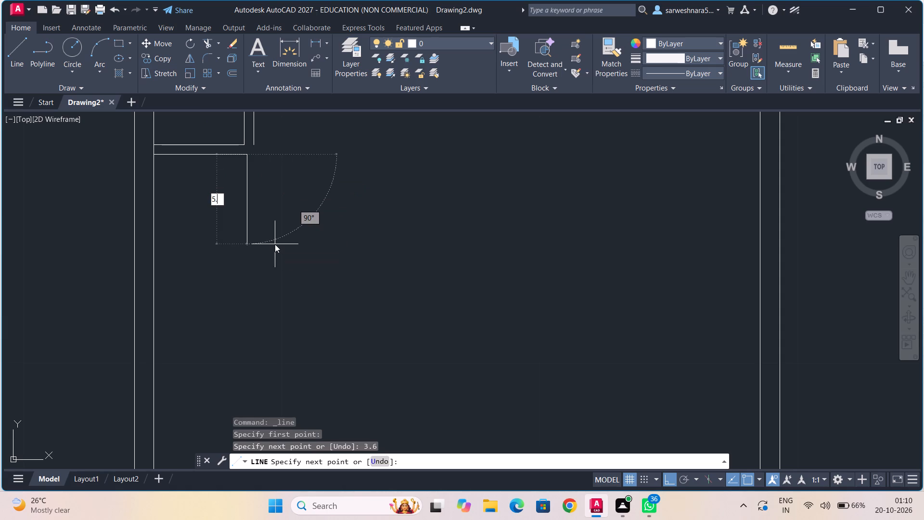
{"action": "key", "text": "5"}
{"action": "key", "text": "Return"}
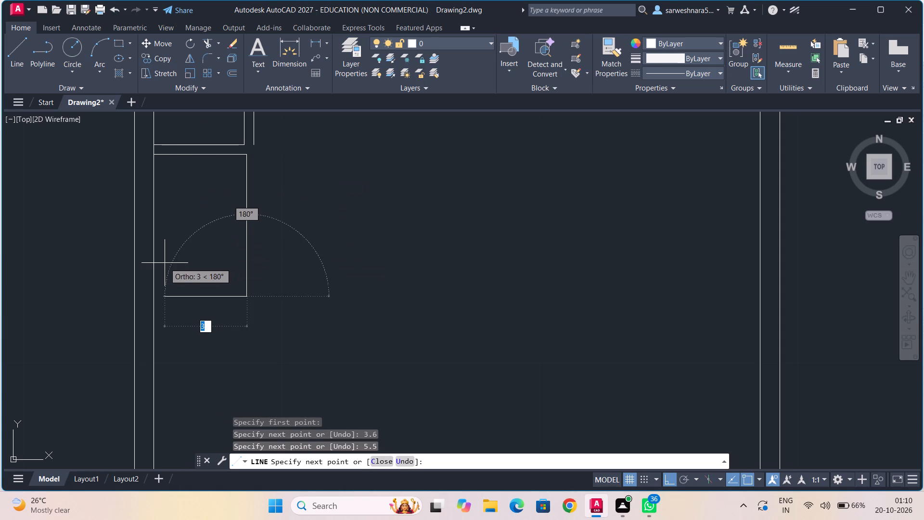
{"action": "type", "text": "3.5"}
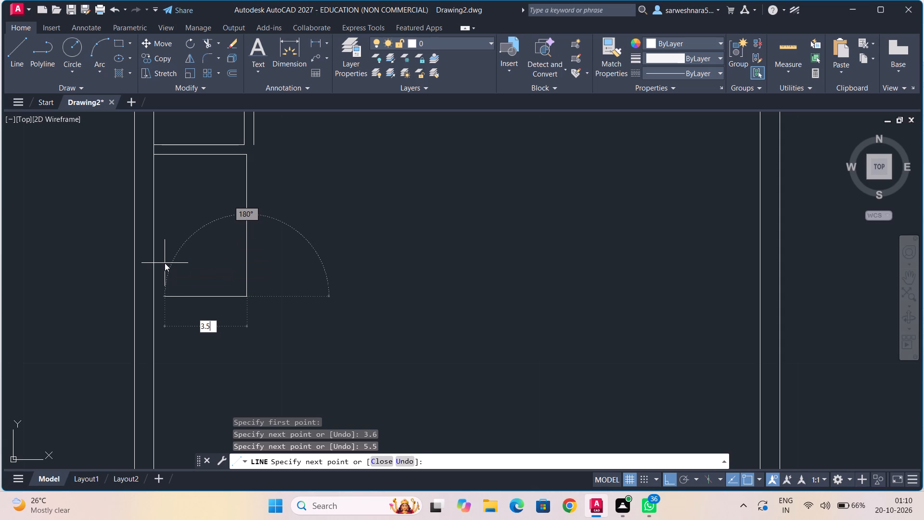
{"action": "key", "text": "Return"}
{"action": "key", "text": "Escape"}
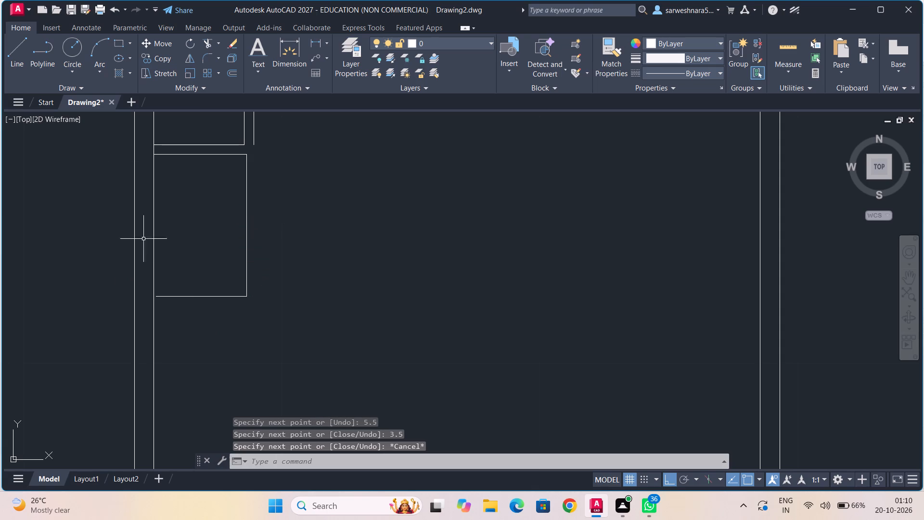
Offset the 5.5-deep room's right line to the right and its bottom line downward by 0.375.
{"action": "left_click", "coordinate": [236, 70]}
{"action": "type", "text": "0.375"}
{"action": "key", "text": "Return"}
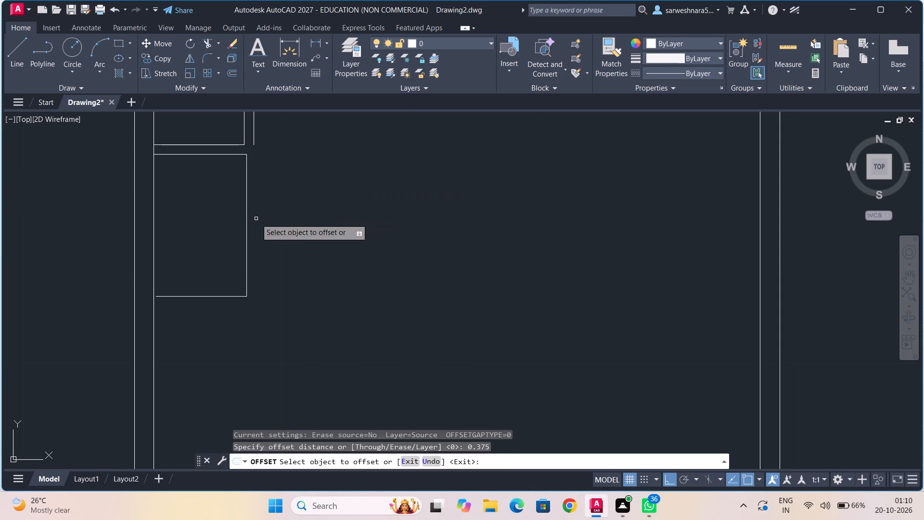
{"action": "left_click", "coordinate": [244, 216]}
{"action": "left_click", "coordinate": [247, 216]}
{"action": "left_click", "coordinate": [256, 215]}
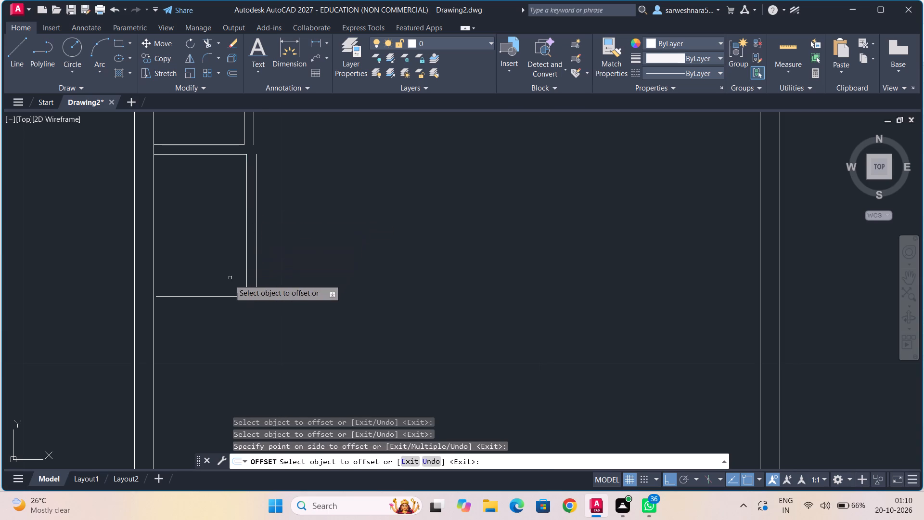
{"action": "left_click_drag", "start_coordinate": [224, 298], "coordinate": [224, 305]}
{"action": "left_click", "coordinate": [223, 309]}
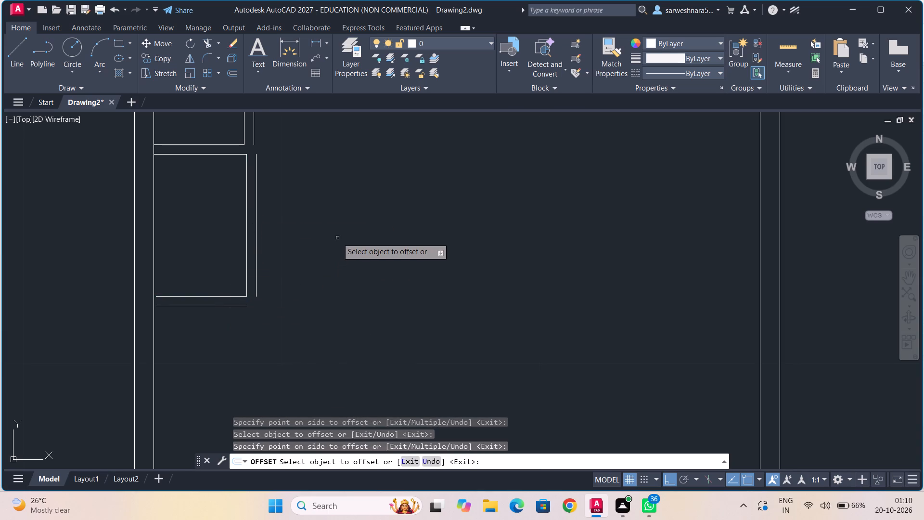
Draw the bottom-left room's lines from the lowest left partition's lower line at the inner left wall: 11.5 right and 13 down.
{"action": "scroll", "coordinate": [337, 239], "scroll_direction": "down", "scroll_amount": 1}
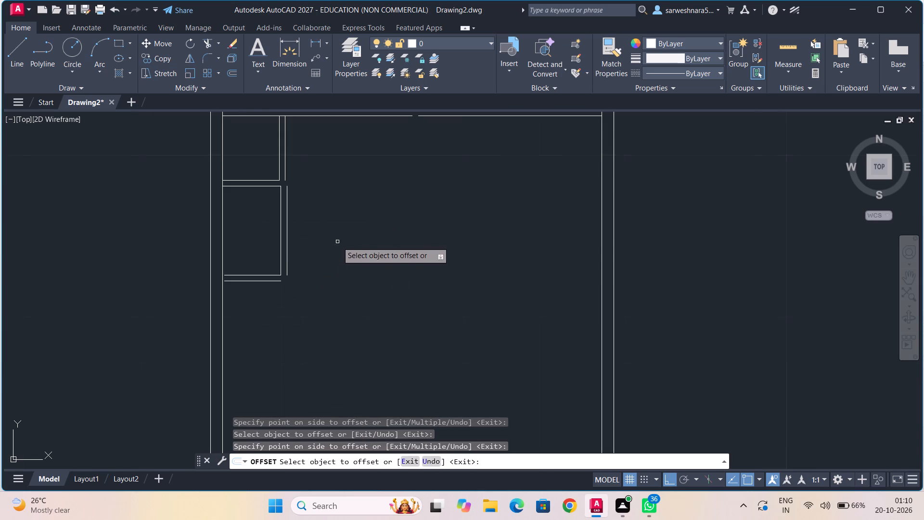
{"action": "middle_click_drag", "start_coordinate": [335, 254], "coordinate": [308, 160]}
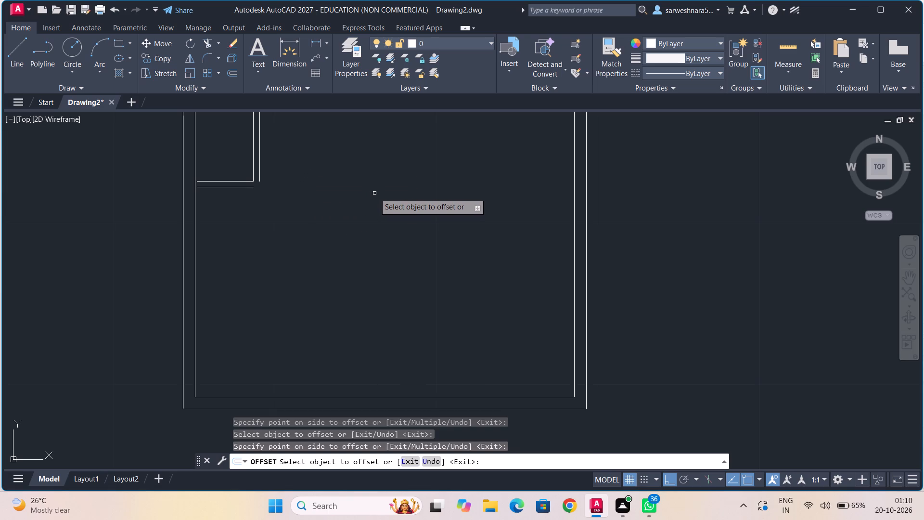
{"action": "scroll", "coordinate": [374, 193], "scroll_direction": "down", "scroll_amount": 2}
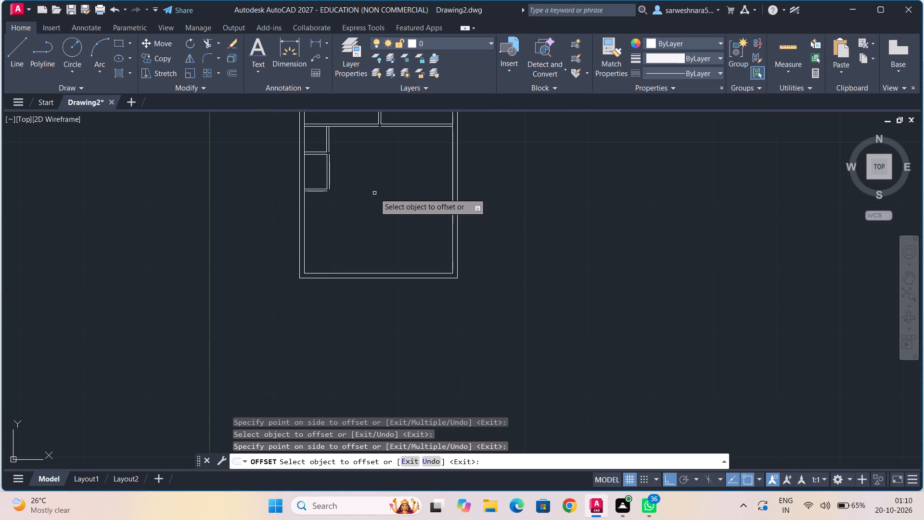
{"action": "scroll", "coordinate": [374, 193], "scroll_direction": "down", "scroll_amount": 2}
{"action": "middle_click_drag", "start_coordinate": [374, 193], "coordinate": [372, 208]}
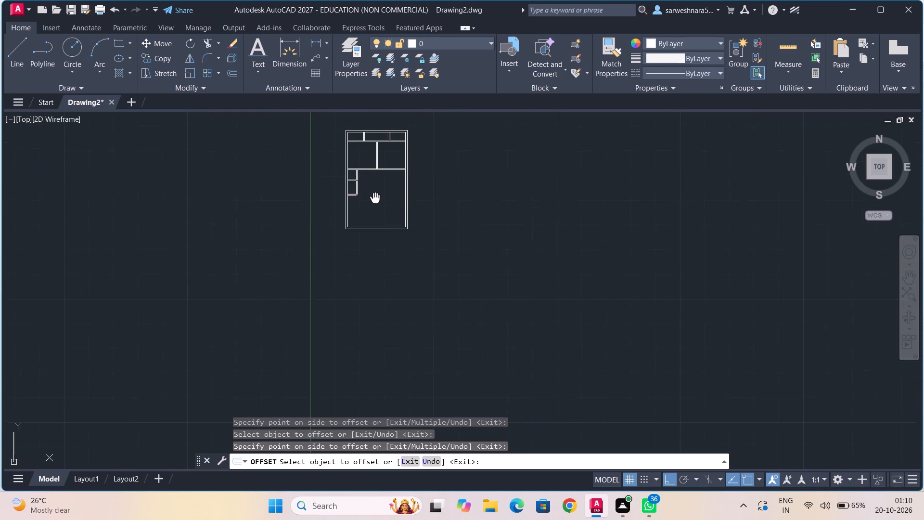
{"action": "middle_click_drag", "start_coordinate": [372, 208], "coordinate": [368, 220]}
{"action": "scroll", "coordinate": [366, 219], "scroll_direction": "up", "scroll_amount": 3}
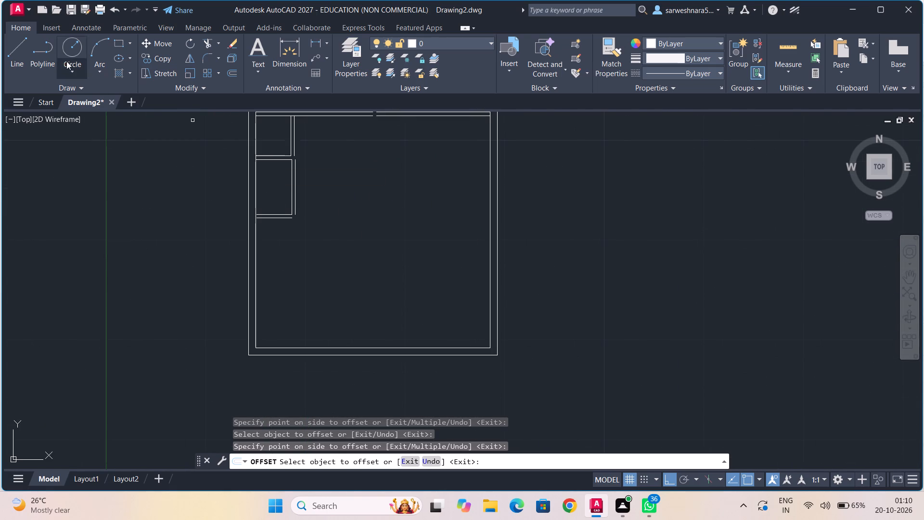
{"action": "left_click", "coordinate": [25, 58]}
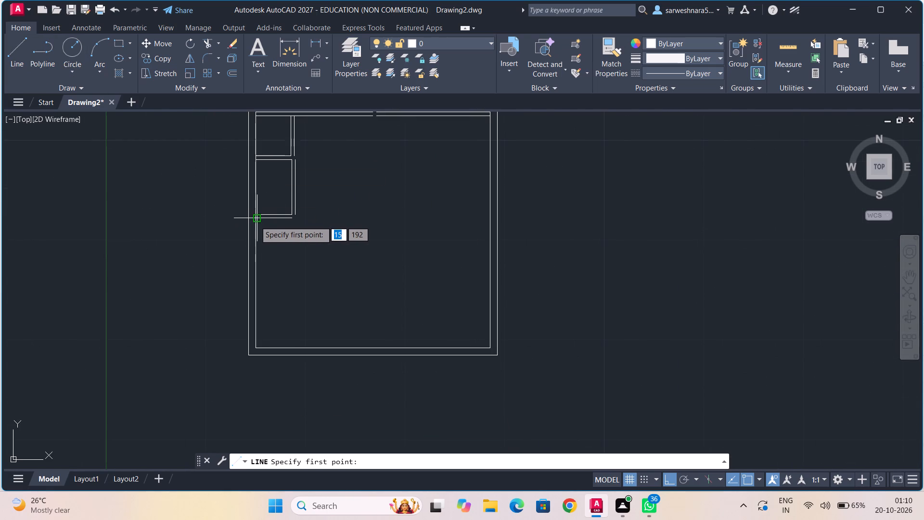
{"action": "left_click", "coordinate": [255, 220]}
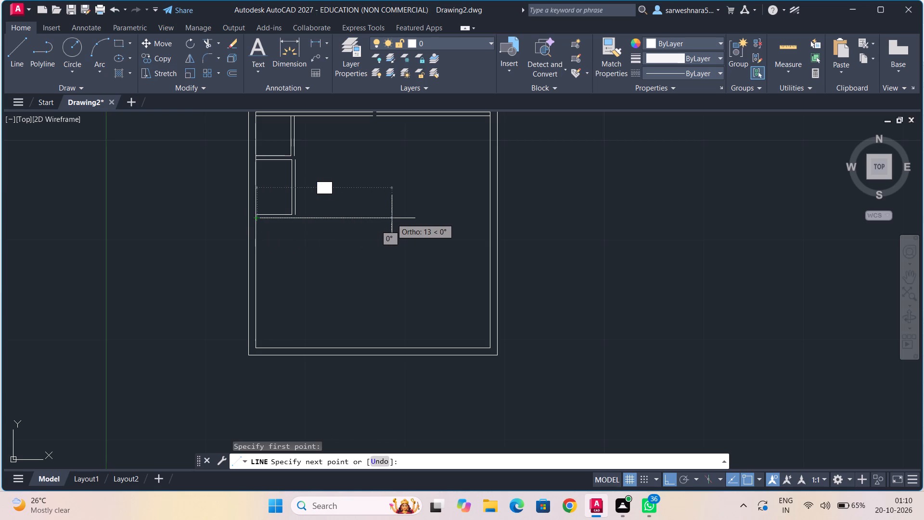
{"action": "type", "text": "11.5"}
{"action": "key", "text": "Return"}
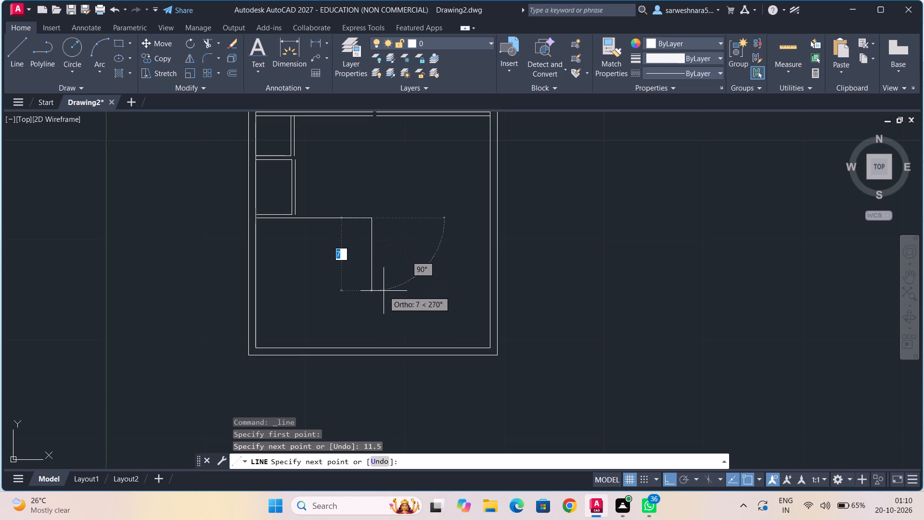
{"action": "type", "text": "13"}
{"action": "key", "text": "Return"}
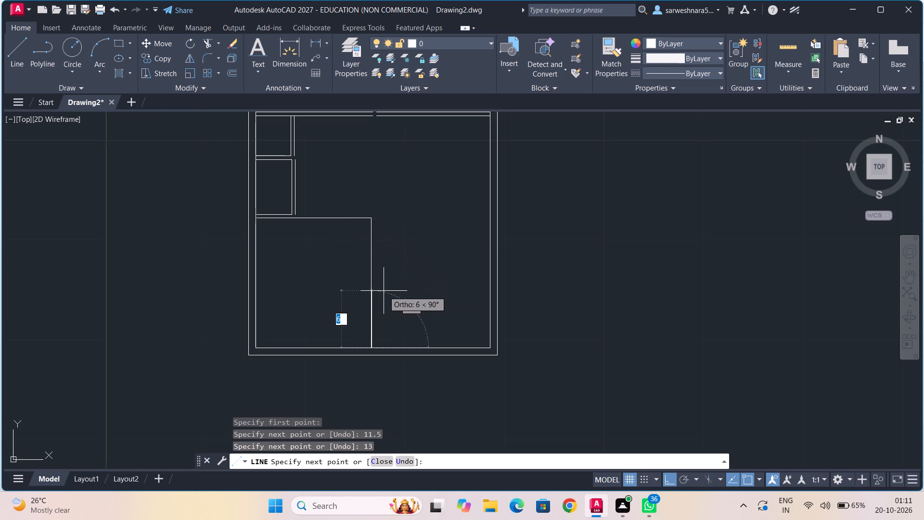
{"action": "scroll", "coordinate": [309, 323], "scroll_direction": "up", "scroll_amount": 2}
{"action": "middle_click_drag", "start_coordinate": [314, 323], "coordinate": [284, 301]}
{"action": "scroll", "coordinate": [314, 323], "scroll_direction": "up", "scroll_amount": 1}
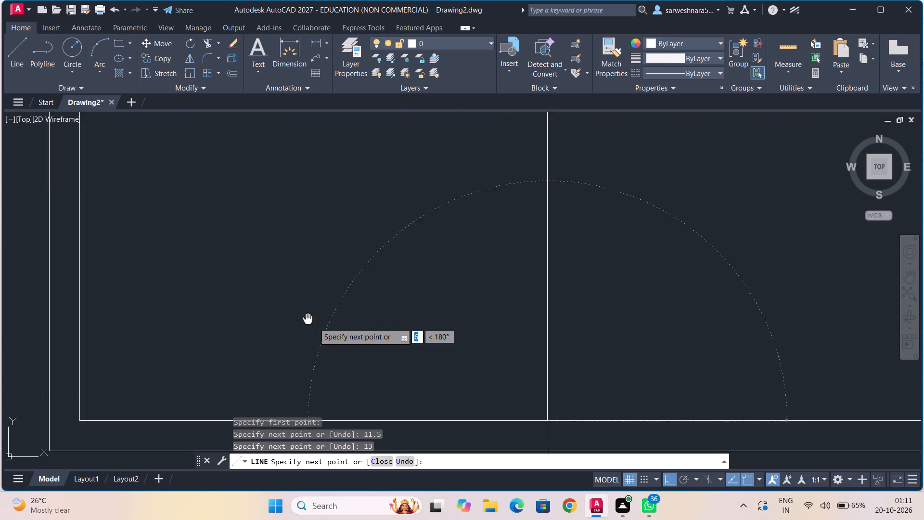
{"action": "middle_click_drag", "start_coordinate": [284, 301], "coordinate": [199, 251]}
{"action": "scroll", "coordinate": [289, 267], "scroll_direction": "up", "scroll_amount": 2}
{"action": "scroll", "coordinate": [289, 267], "scroll_direction": "down", "scroll_amount": 2}
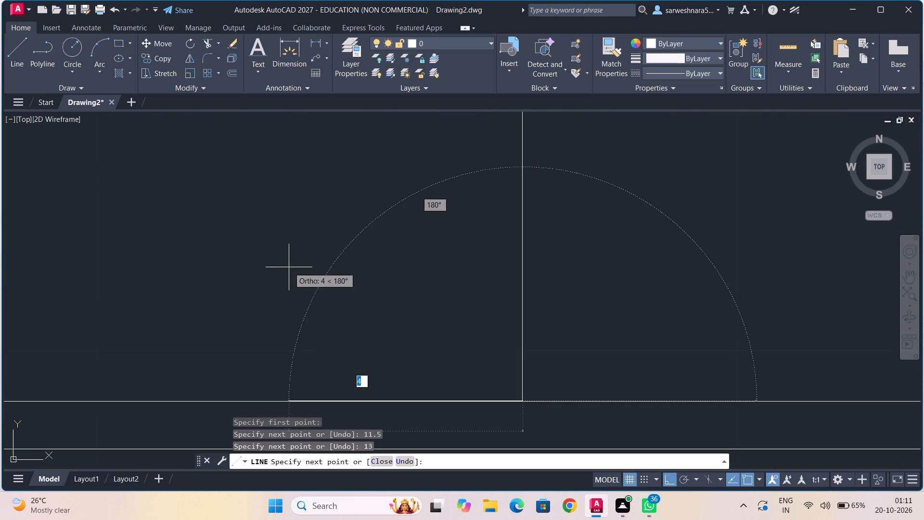
{"action": "key", "text": "Escape"}
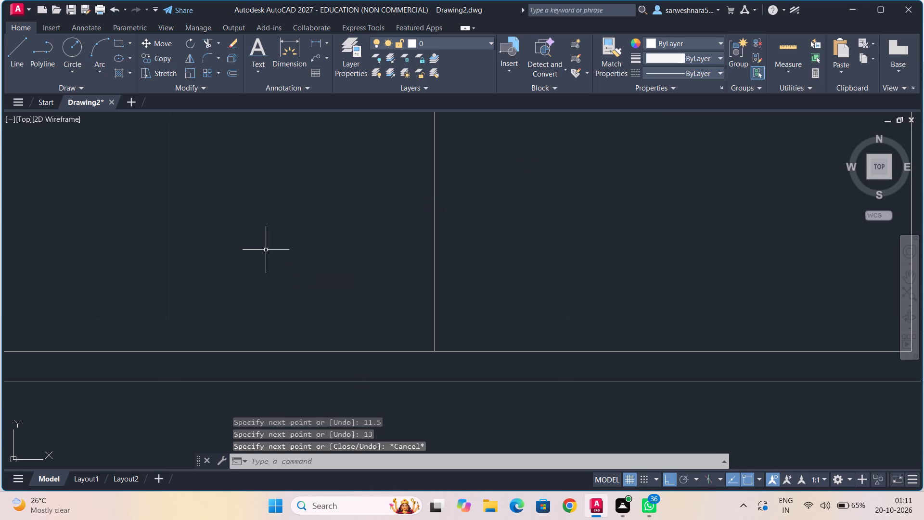
Offset the bottom-left room's top line upward and its right line to the right by 0.375.
{"action": "scroll", "coordinate": [139, 67], "scroll_direction": "down", "scroll_amount": 2}
{"action": "scroll", "coordinate": [162, 162], "scroll_direction": "down", "scroll_amount": 2}
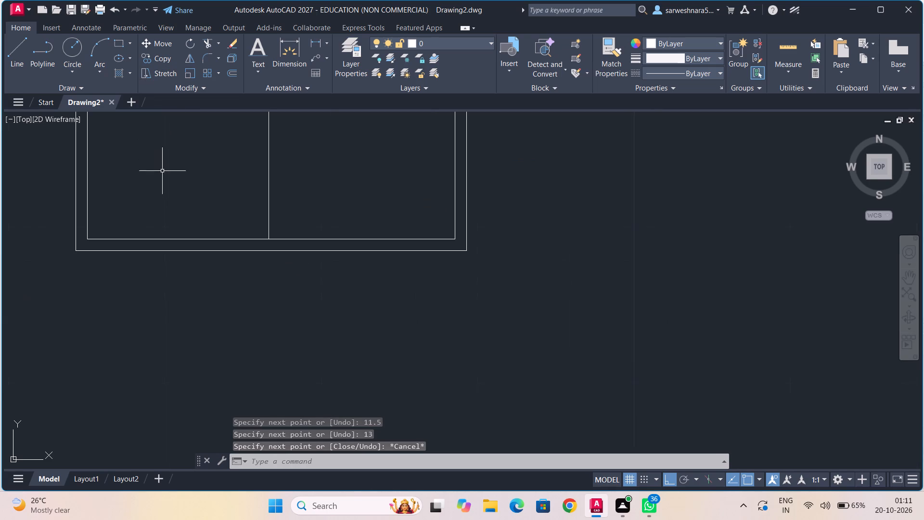
{"action": "middle_click_drag", "start_coordinate": [164, 181], "coordinate": [189, 265]}
{"action": "middle_click_drag", "start_coordinate": [228, 73], "coordinate": [215, 169]}
{"action": "middle_click_drag", "start_coordinate": [212, 180], "coordinate": [218, 206]}
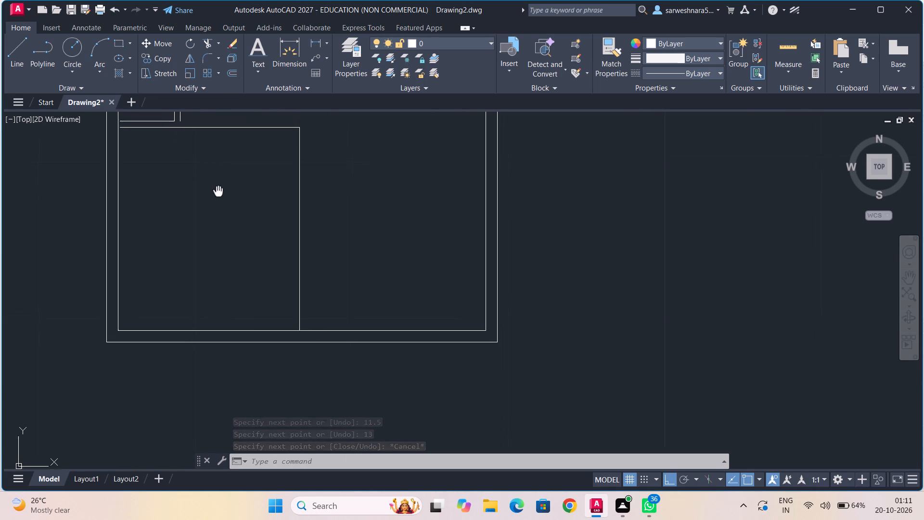
{"action": "middle_click_drag", "start_coordinate": [218, 206], "coordinate": [216, 218]}
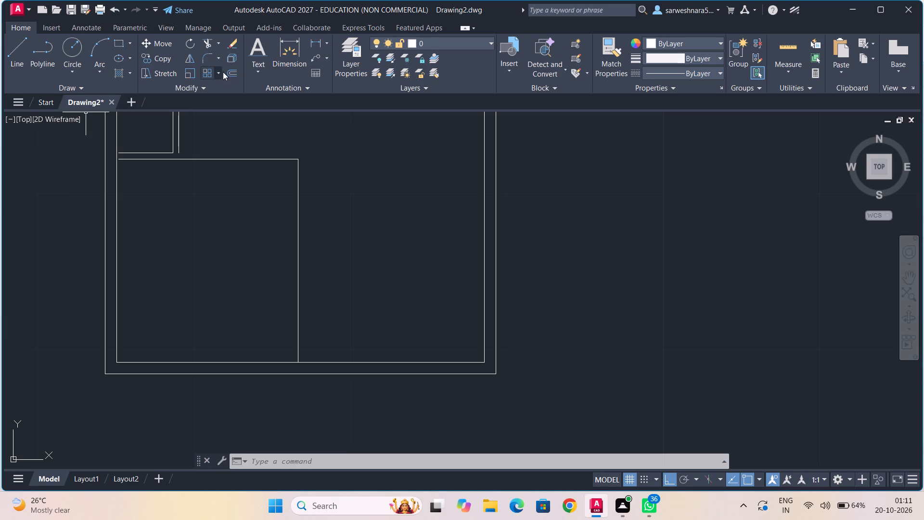
{"action": "left_click", "coordinate": [235, 71]}
{"action": "type", "text": "0.375"}
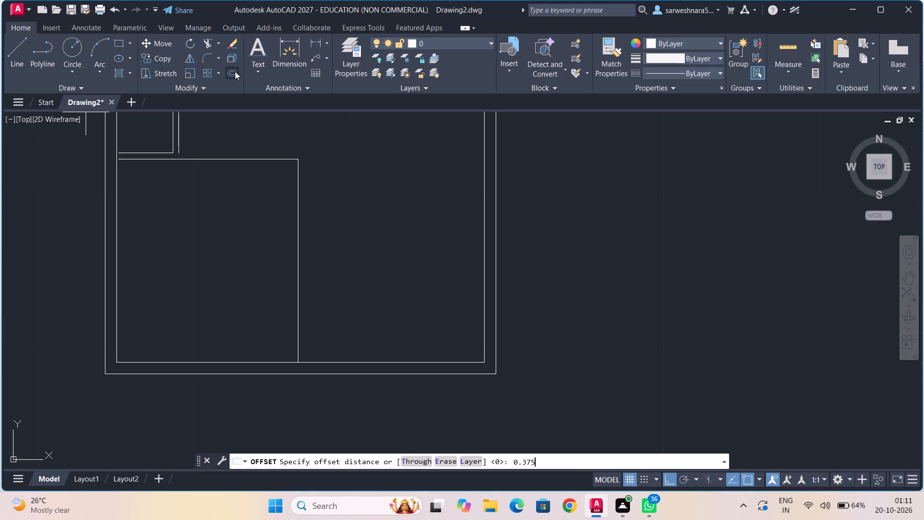
{"action": "key", "text": "Return"}
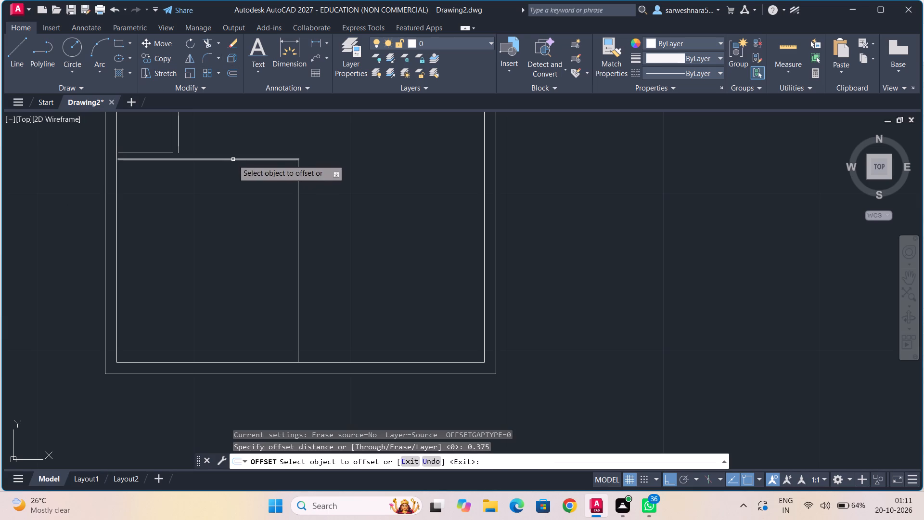
{"action": "left_click", "coordinate": [233, 159]}
{"action": "left_click", "coordinate": [235, 147]}
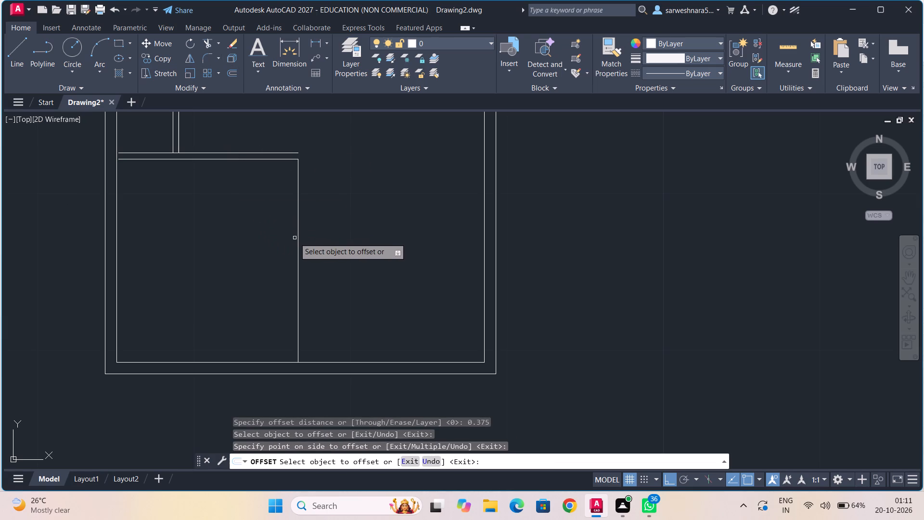
{"action": "left_click", "coordinate": [297, 238]}
{"action": "left_click", "coordinate": [315, 241]}
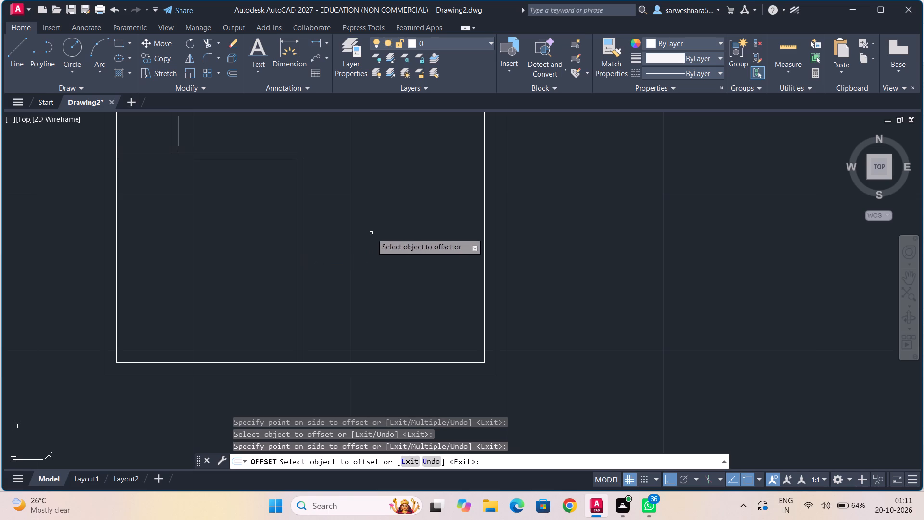
Draw a room below the right partition from its lower line at the inner right wall: 6.5 left, 4 down and 6.5 back right.
{"action": "middle_click_drag", "start_coordinate": [407, 226], "coordinate": [398, 247]}
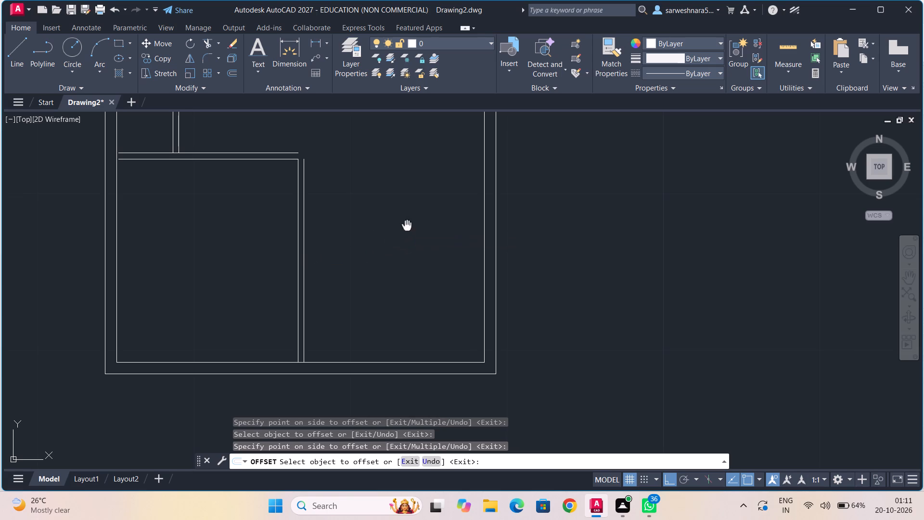
{"action": "middle_click_drag", "start_coordinate": [398, 247], "coordinate": [350, 331]}
{"action": "middle_click_drag", "start_coordinate": [333, 218], "coordinate": [260, 299]}
{"action": "left_click", "coordinate": [7, 46]}
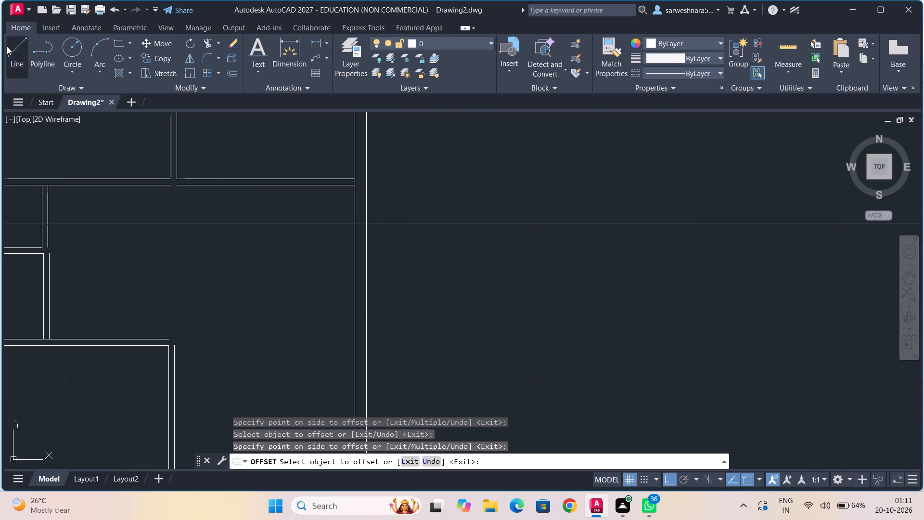
{"action": "left_click", "coordinate": [356, 186]}
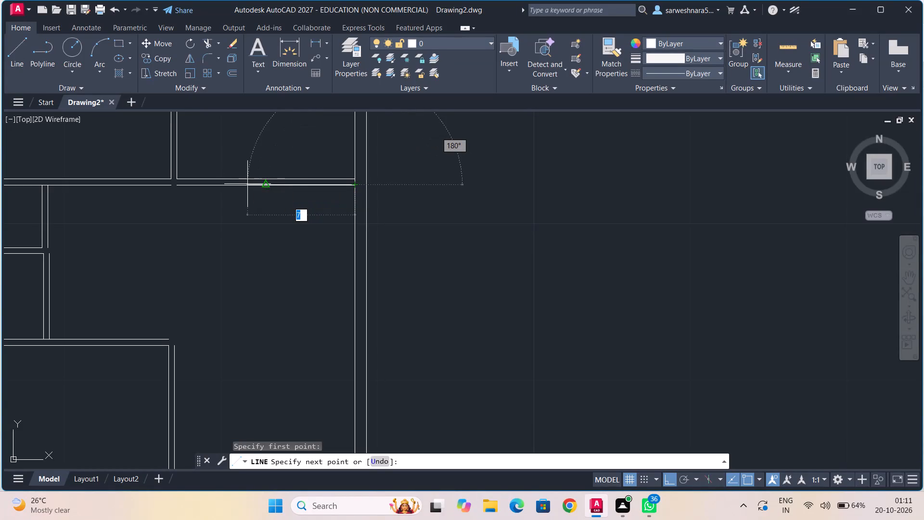
{"action": "type", "text": "6.5"}
{"action": "key", "text": "Return"}
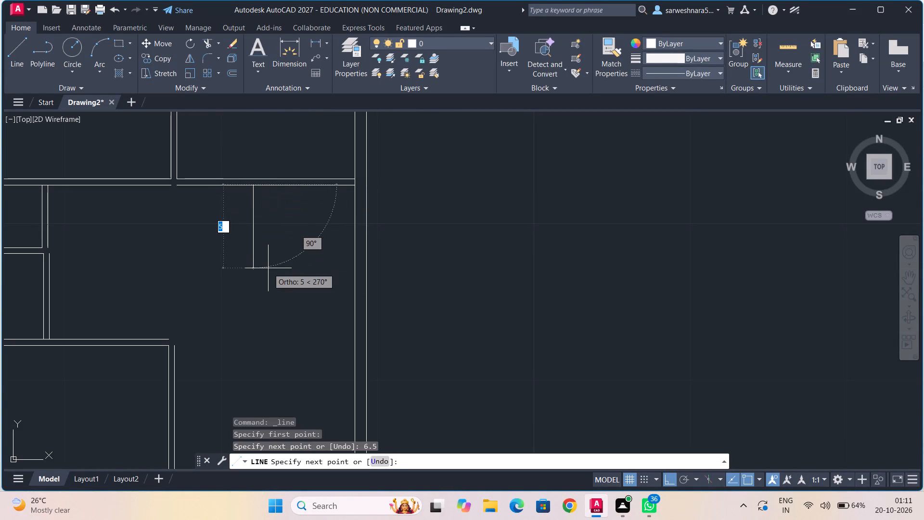
{"action": "key", "text": "4"}
{"action": "key", "text": "Return"}
{"action": "type", "text": "6.5"}
{"action": "key", "text": "Return"}
{"action": "key", "text": "Escape"}
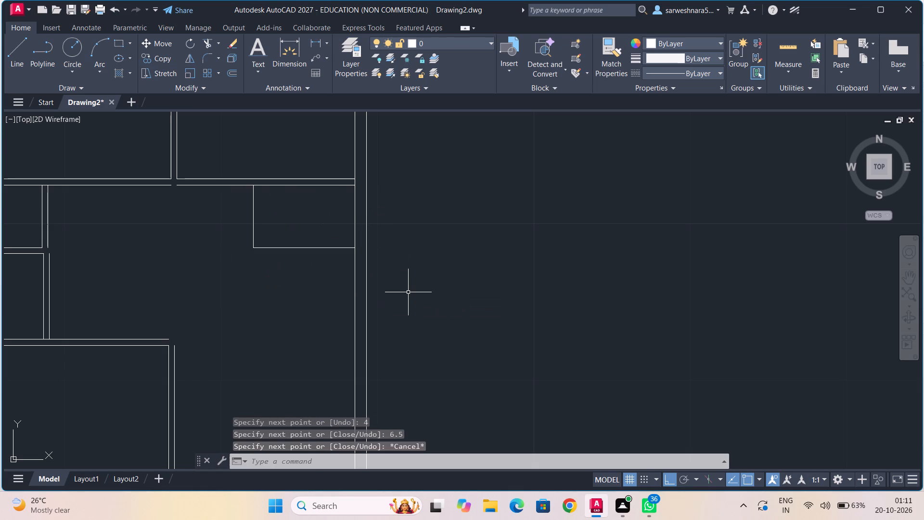
Offset the 6.5 by 4 room's left line to the left and its bottom line downward by 0.375.
{"action": "left_click", "coordinate": [232, 69]}
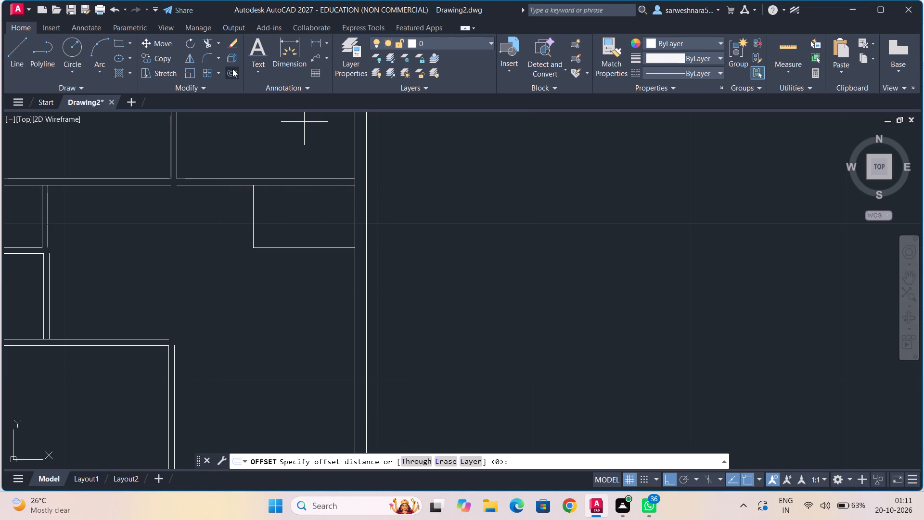
{"action": "type", "text": "0.375"}
{"action": "key", "text": "Return"}
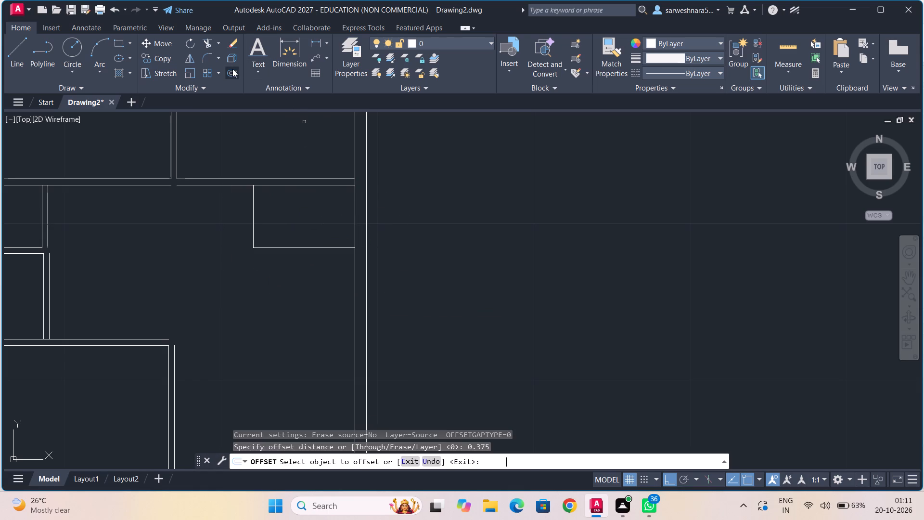
{"action": "left_click_drag", "start_coordinate": [253, 216], "coordinate": [248, 218]}
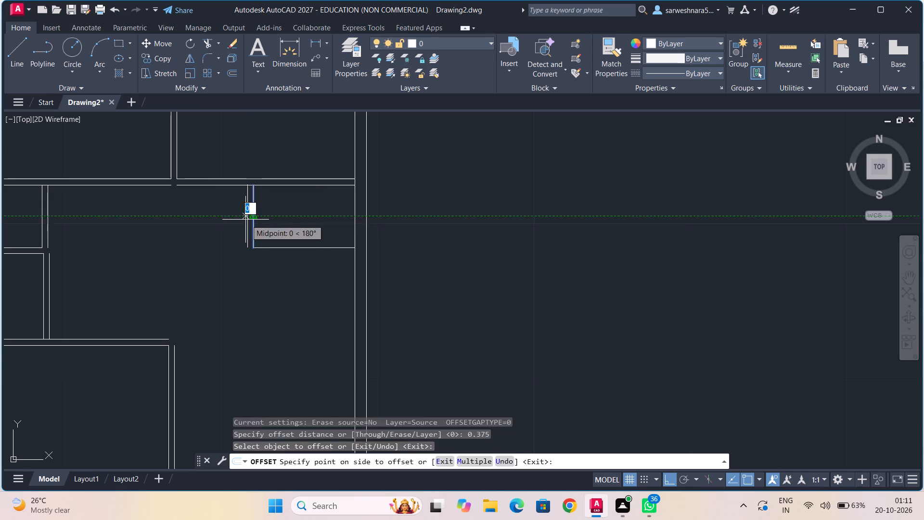
{"action": "left_click", "coordinate": [241, 220]}
{"action": "left_click", "coordinate": [273, 249]}
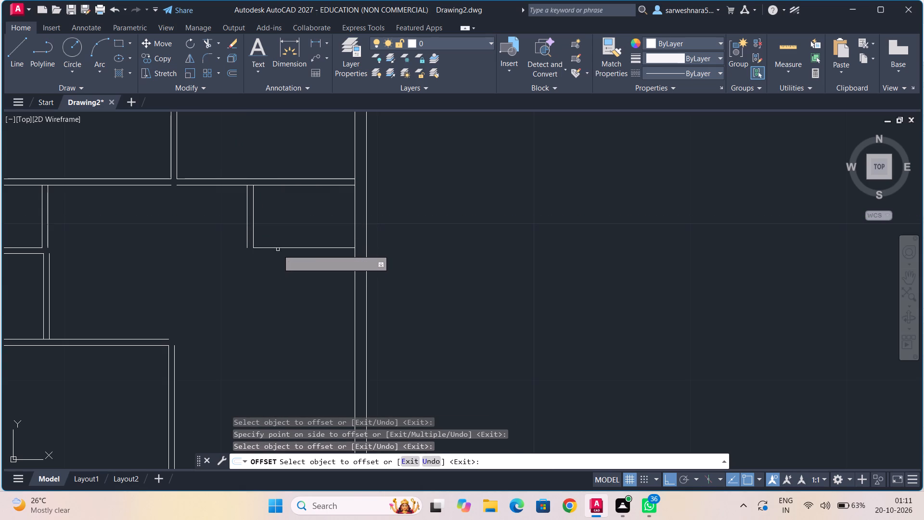
{"action": "left_click", "coordinate": [278, 247]}
{"action": "left_click", "coordinate": [277, 259]}
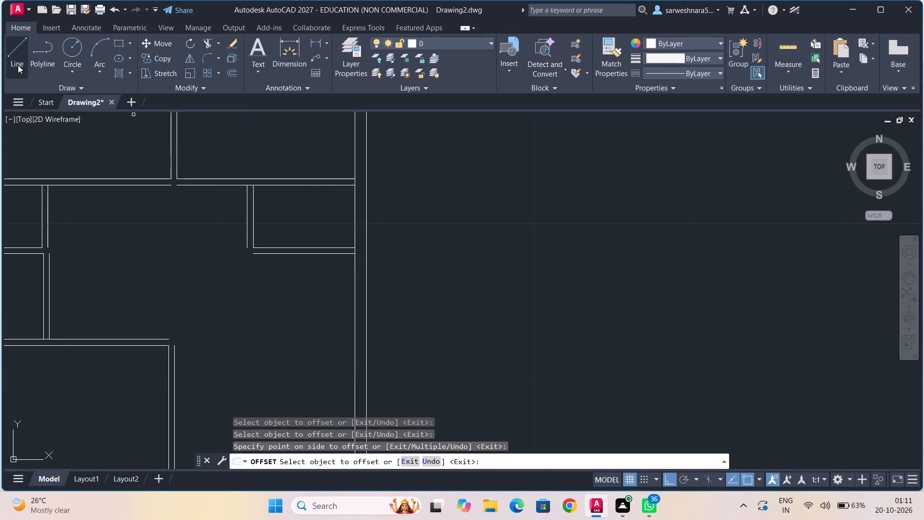
Draw the room below from the new partition's lower line at the inner right wall: 6.5 left, 5.6 down and 6.5 back right.
{"action": "left_click", "coordinate": [18, 65]}
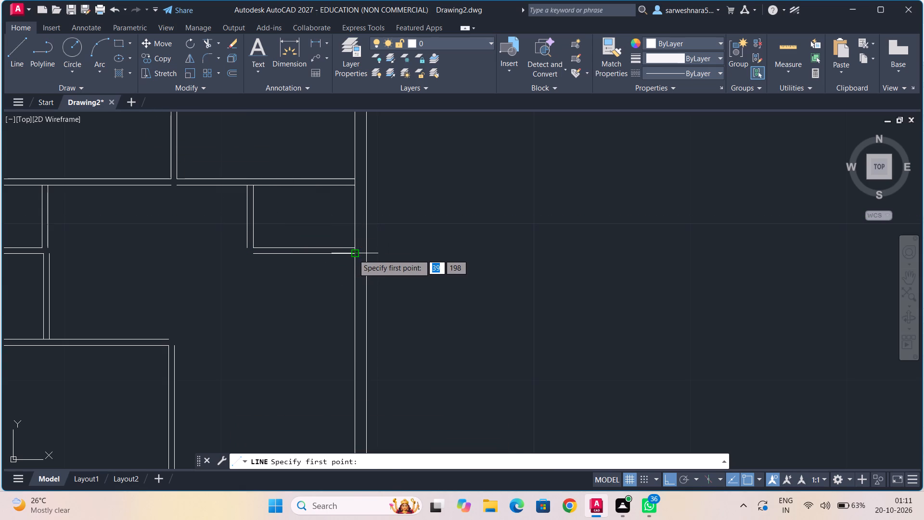
{"action": "left_click", "coordinate": [353, 254]}
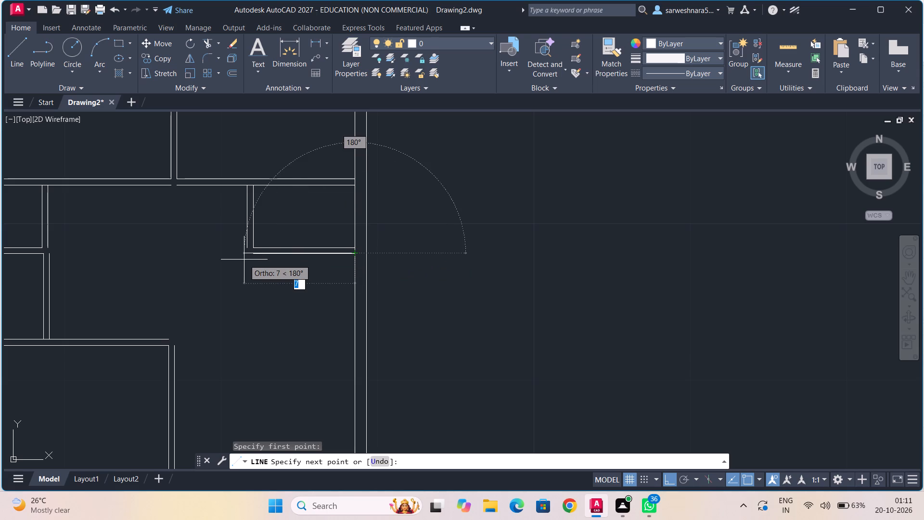
{"action": "type", "text": "6.5"}
{"action": "key", "text": "Return"}
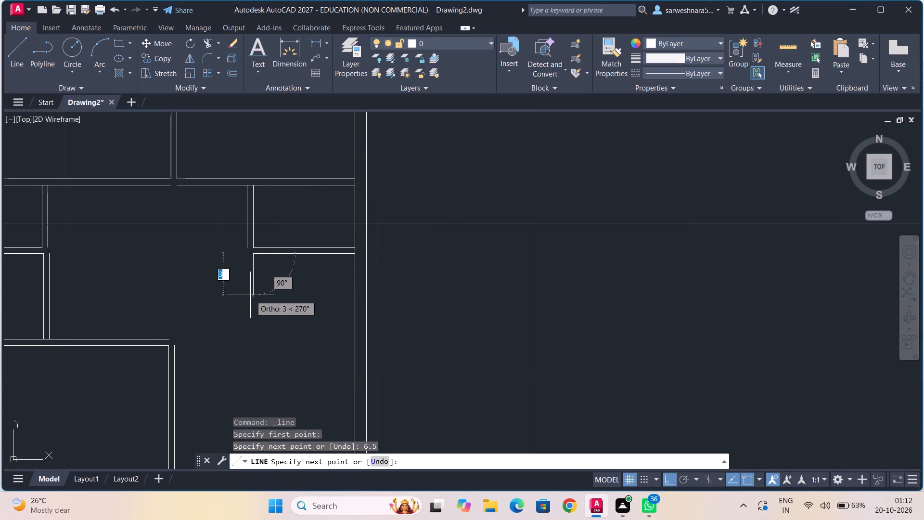
{"action": "type", "text": "5.6"}
{"action": "key", "text": "Return"}
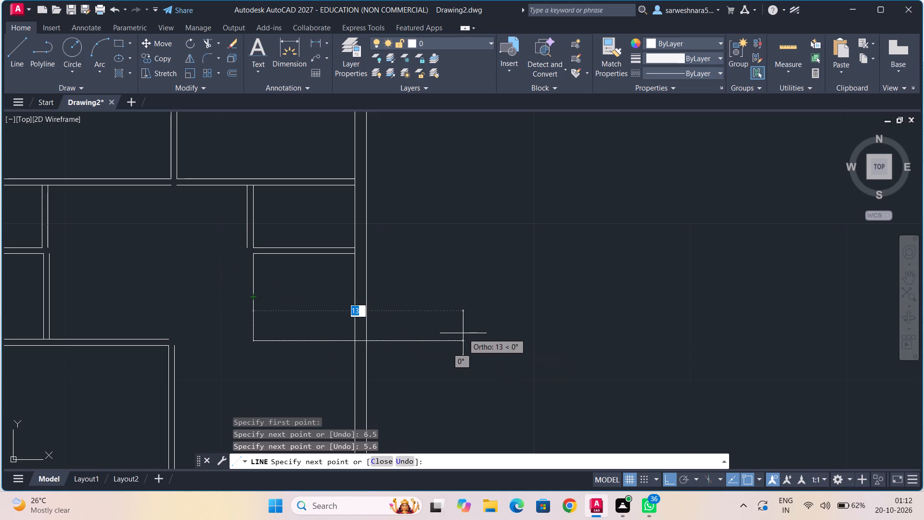
{"action": "type", "text": "6.5"}
{"action": "key", "text": "Return"}
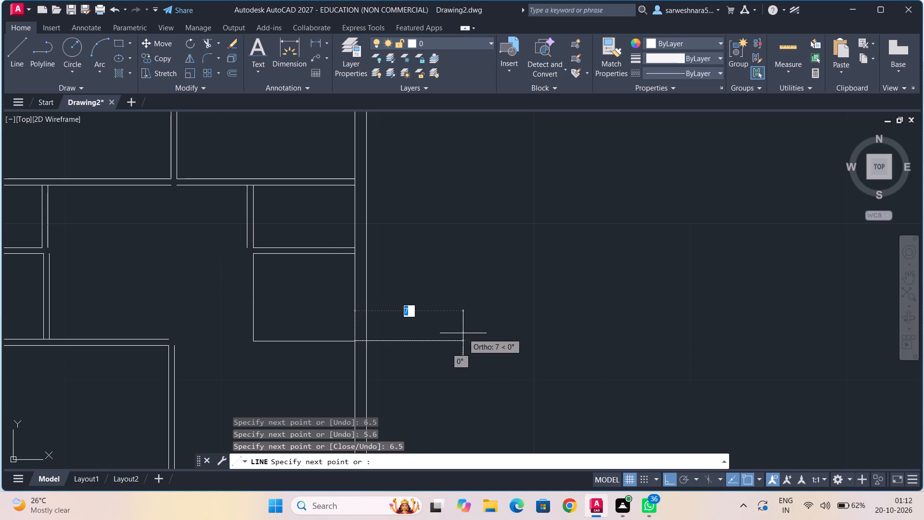
{"action": "key", "text": "Escape"}
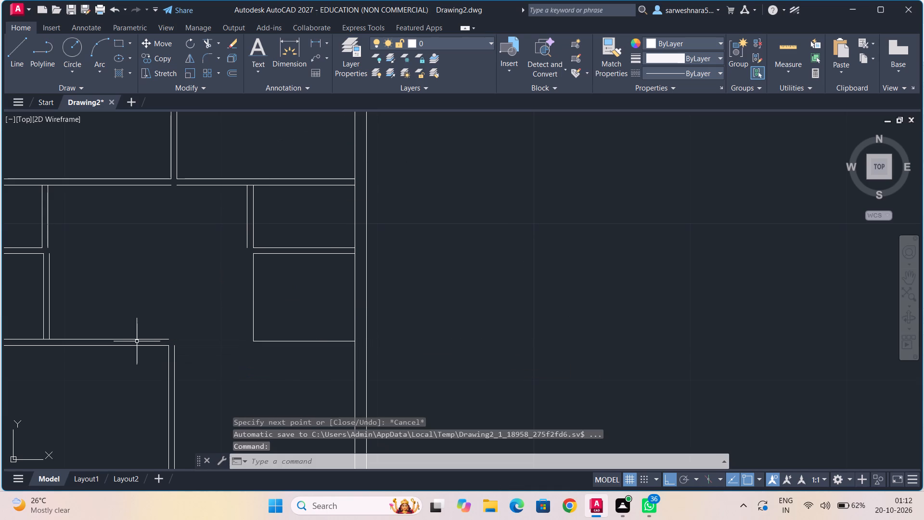
Offset the 6.5 by 5.6 room's left line to the left and its bottom line downward by 0.375.
{"action": "left_click", "coordinate": [229, 75]}
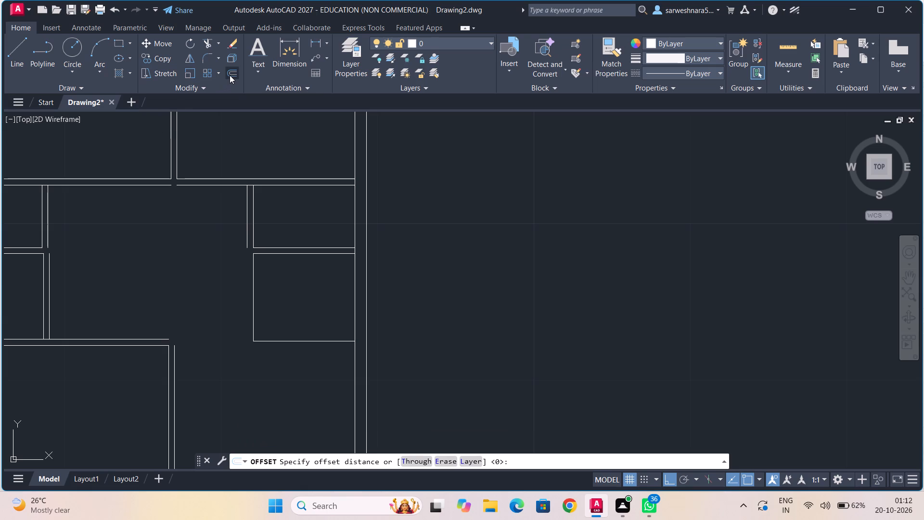
{"action": "type", "text": "0."}
{"action": "type", "text": "375"}
{"action": "key", "text": "Return"}
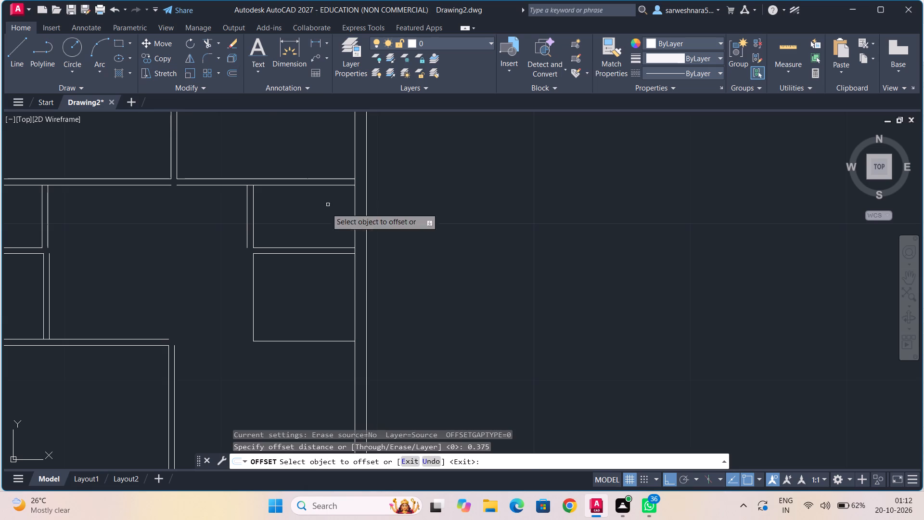
{"action": "left_click", "coordinate": [254, 275]}
{"action": "left_click", "coordinate": [240, 280]}
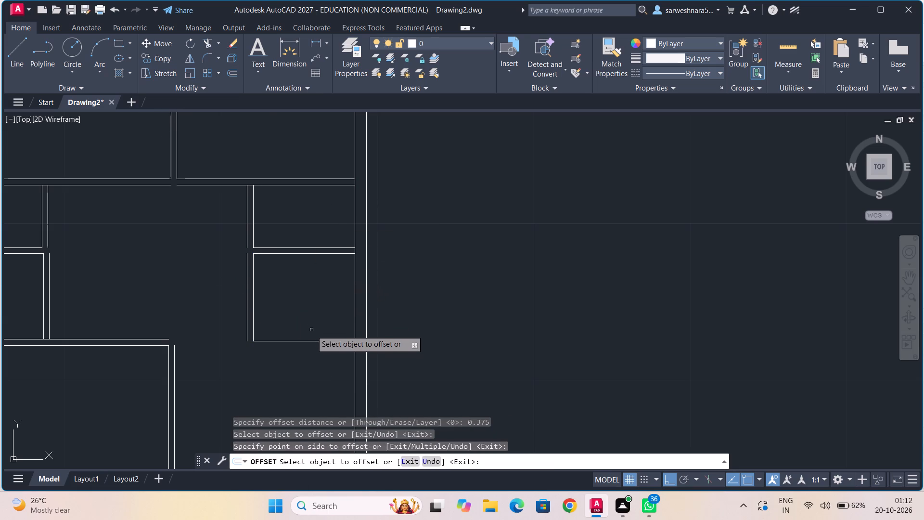
{"action": "left_click", "coordinate": [311, 341]}
{"action": "left_click", "coordinate": [311, 354]}
Trim the top inner wall line between the first two upper rooms and the left inner wall line between the partition's two lines.
{"action": "middle_click_drag", "start_coordinate": [310, 371], "coordinate": [298, 314]}
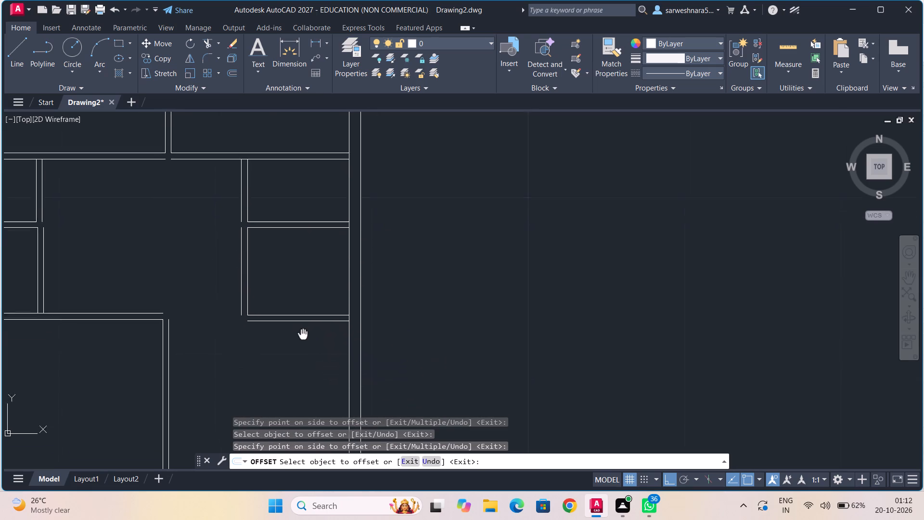
{"action": "middle_click_drag", "start_coordinate": [298, 314], "coordinate": [282, 253]}
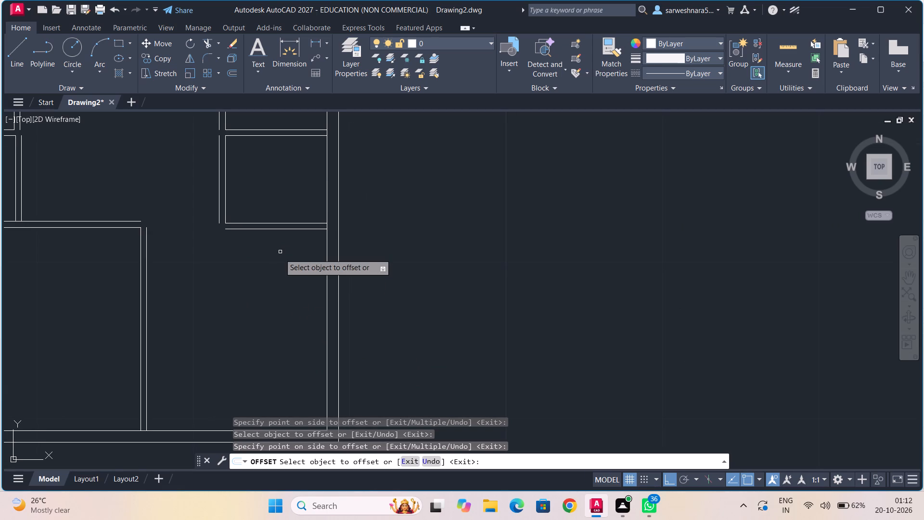
{"action": "middle_click_drag", "start_coordinate": [275, 290], "coordinate": [272, 246]}
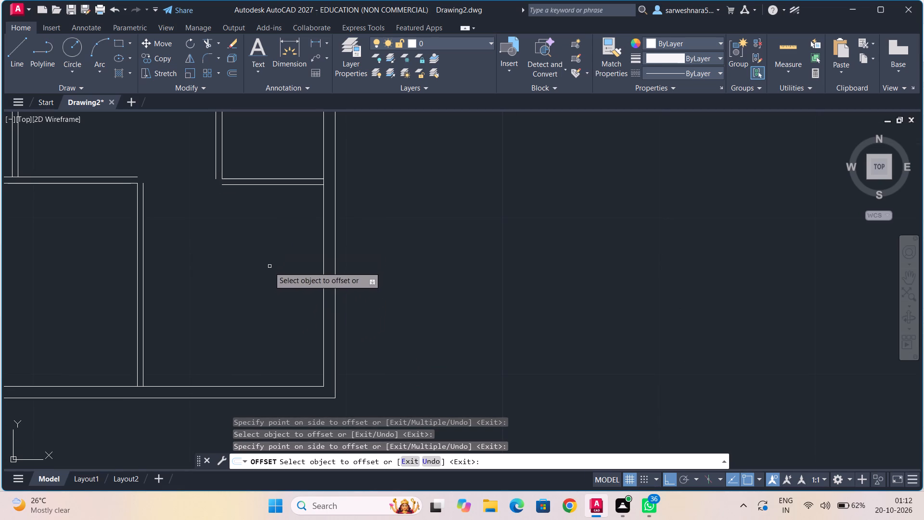
{"action": "scroll", "coordinate": [260, 272], "scroll_direction": "down", "scroll_amount": 2}
{"action": "middle_click_drag", "start_coordinate": [223, 275], "coordinate": [305, 359]}
{"action": "middle_click_drag", "start_coordinate": [269, 243], "coordinate": [292, 326]}
{"action": "scroll", "coordinate": [260, 272], "scroll_direction": "up", "scroll_amount": 1}
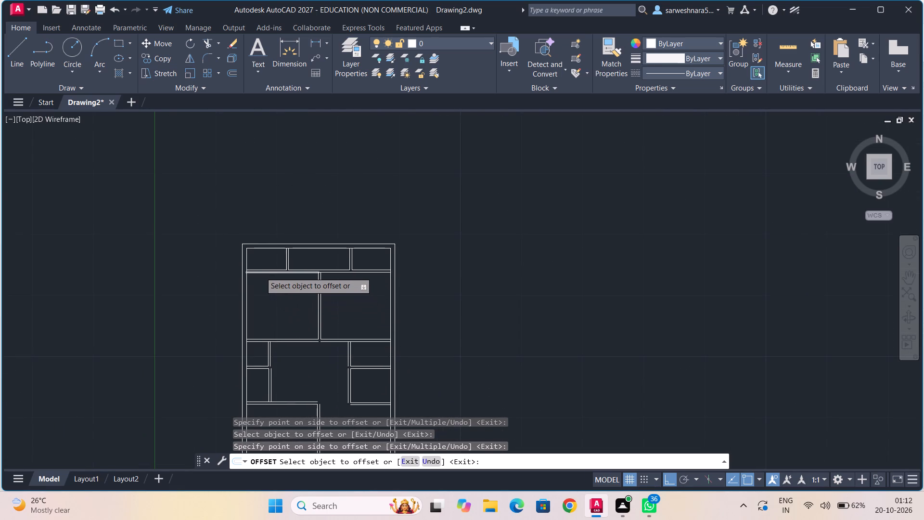
{"action": "scroll", "coordinate": [260, 272], "scroll_direction": "up", "scroll_amount": 3}
{"action": "middle_click_drag", "start_coordinate": [262, 286], "coordinate": [241, 334]}
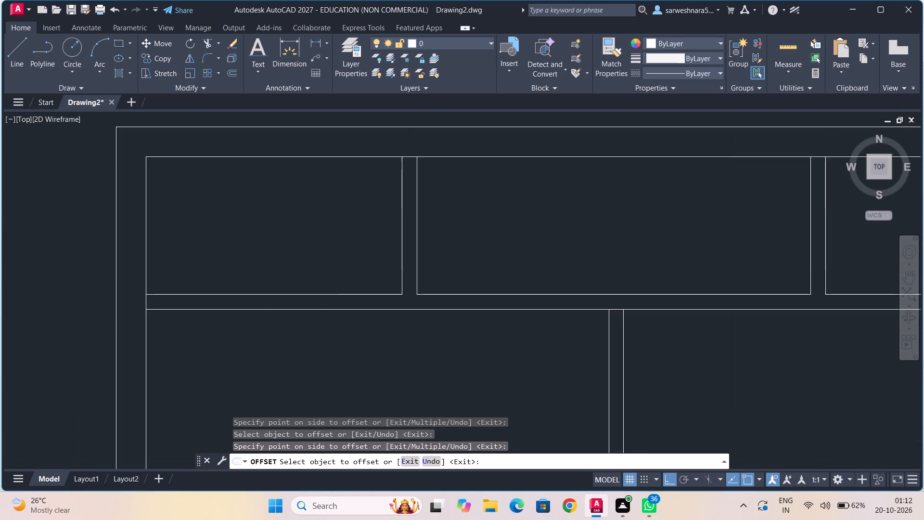
{"action": "left_click", "coordinate": [209, 43]}
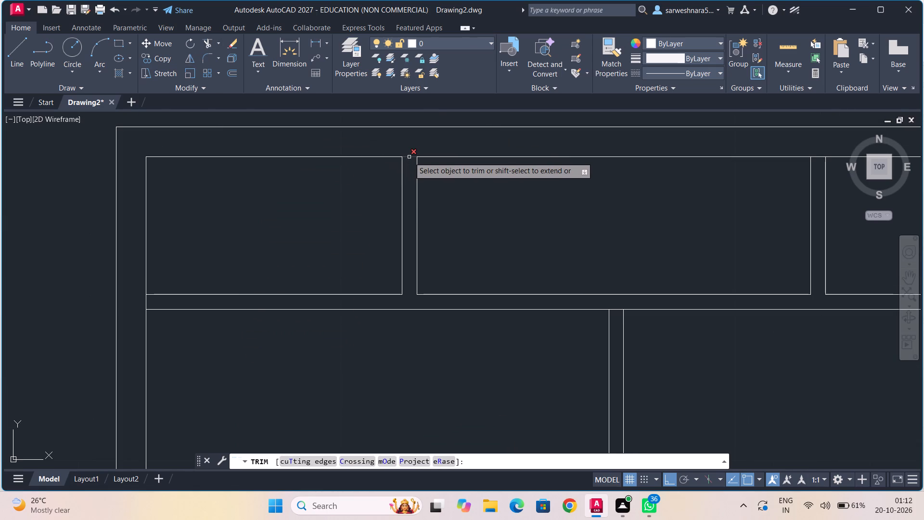
{"action": "left_click", "coordinate": [409, 157]}
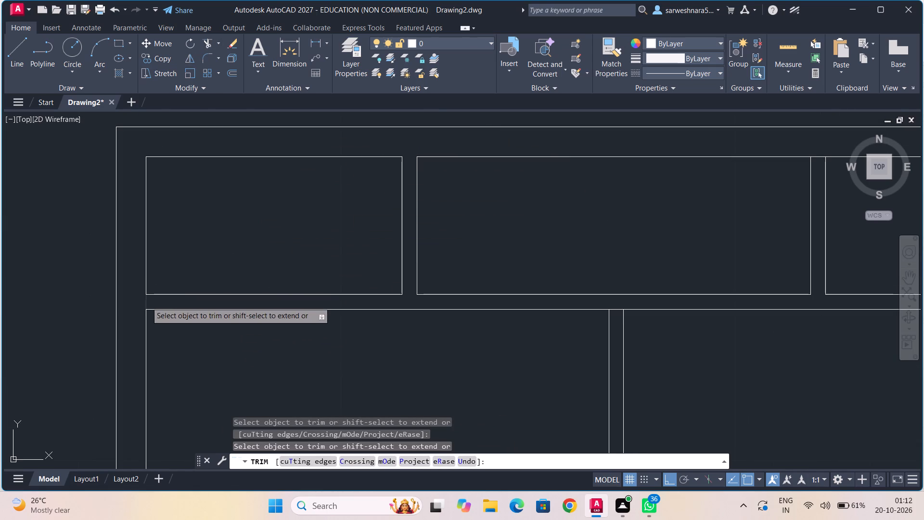
{"action": "left_click", "coordinate": [146, 302]}
{"action": "middle_click_drag", "start_coordinate": [254, 246], "coordinate": [259, 264]}
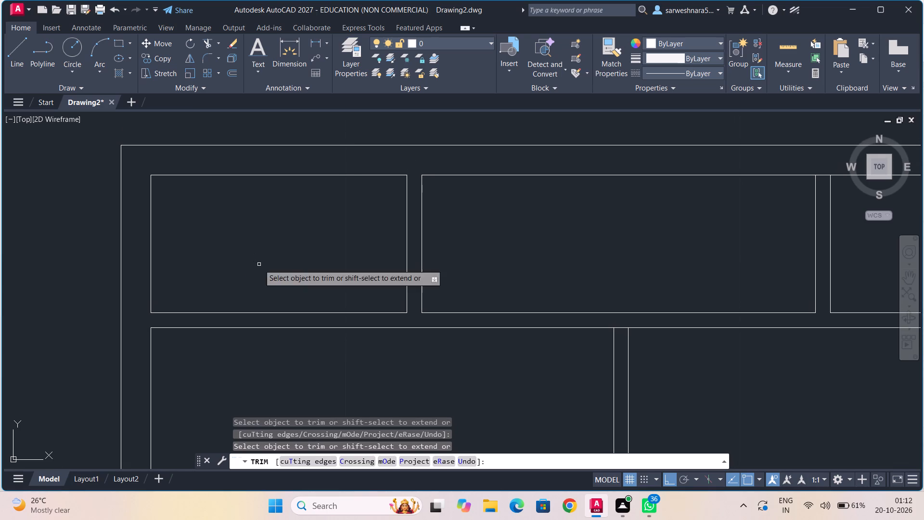
Draw lines from the top-left room's bottom-right corner: 4 left, 1 more left, 0.6 back right and 0.375 down across the partition.
{"action": "left_click", "coordinate": [23, 57]}
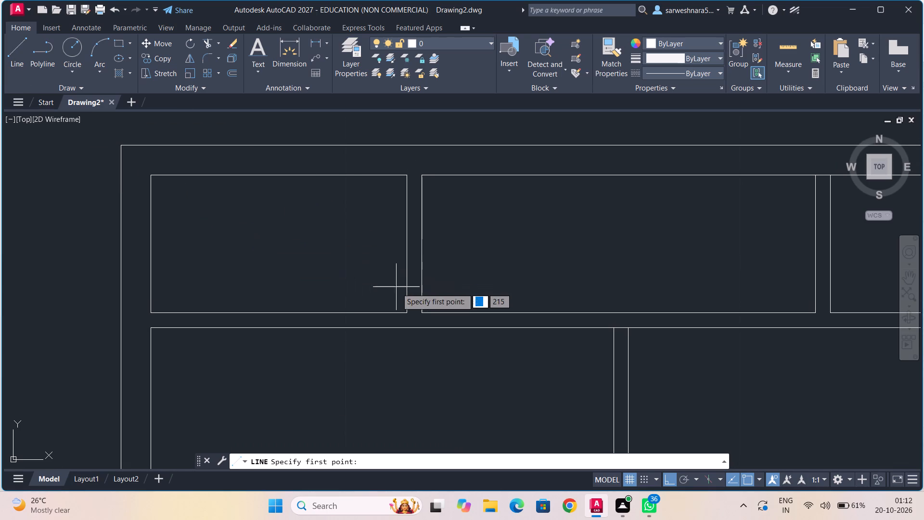
{"action": "left_click", "coordinate": [405, 312]}
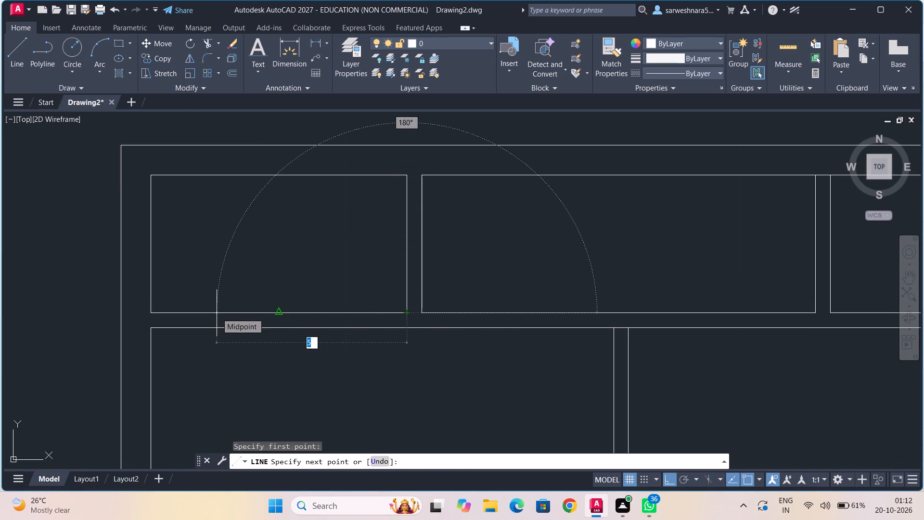
{"action": "key", "text": "4"}
{"action": "key", "text": "Return"}
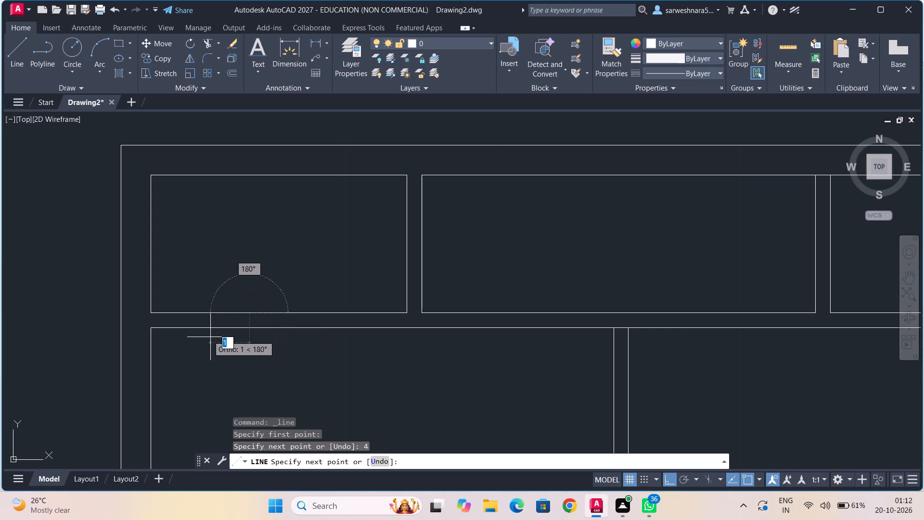
{"action": "key", "text": "1"}
{"action": "key", "text": "Return"}
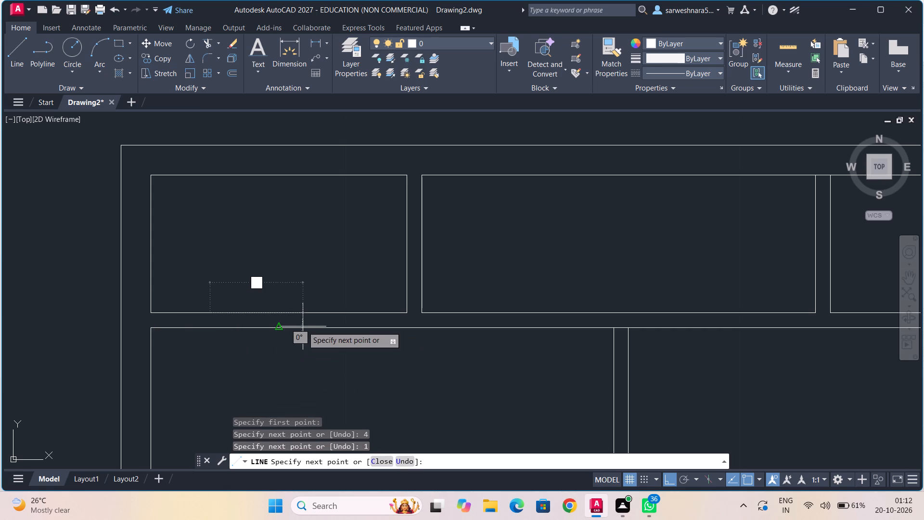
{"action": "type", "text": "0."}
{"action": "key", "text": "6"}
{"action": "key", "text": "Return"}
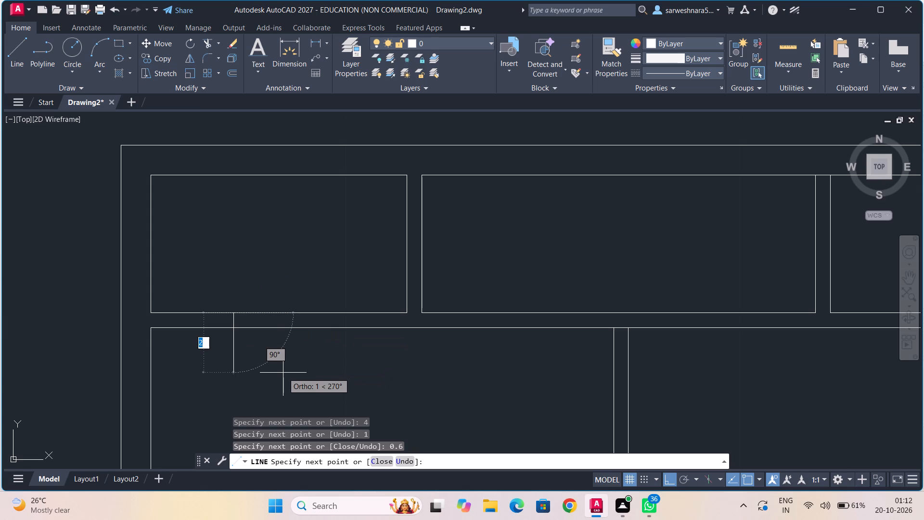
{"action": "type", "text": "0."}
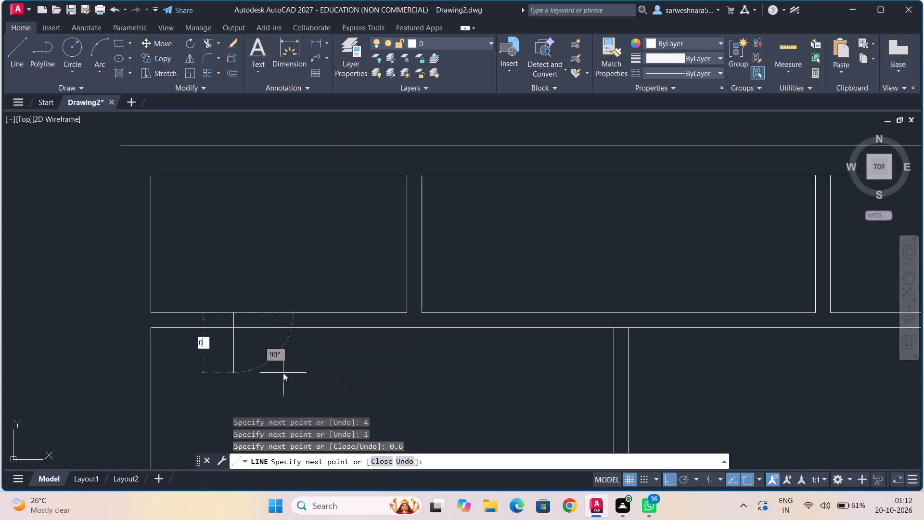
{"action": "type", "text": "375"}
{"action": "key", "text": "Return"}
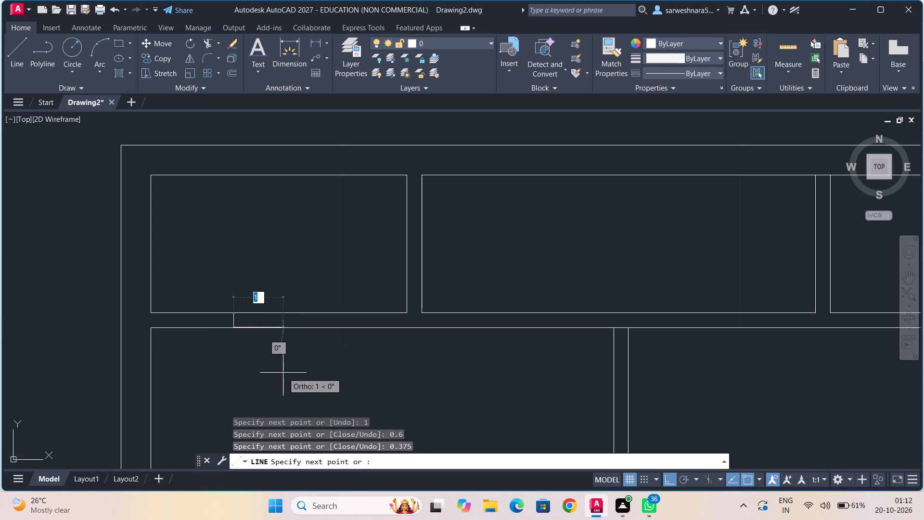
{"action": "key", "text": "Escape"}
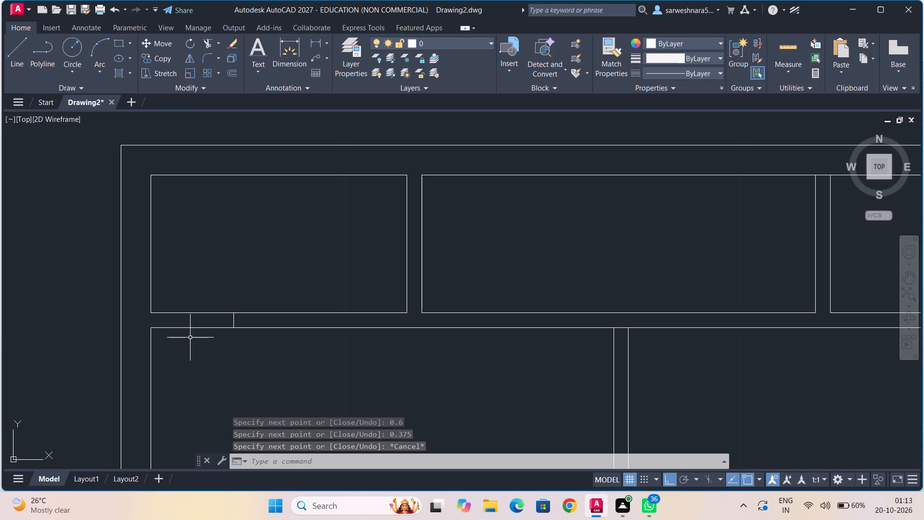
Draw a line closing the left inner wall gap between the partition's two lines below the top-left room.
{"action": "left_click", "coordinate": [20, 54]}
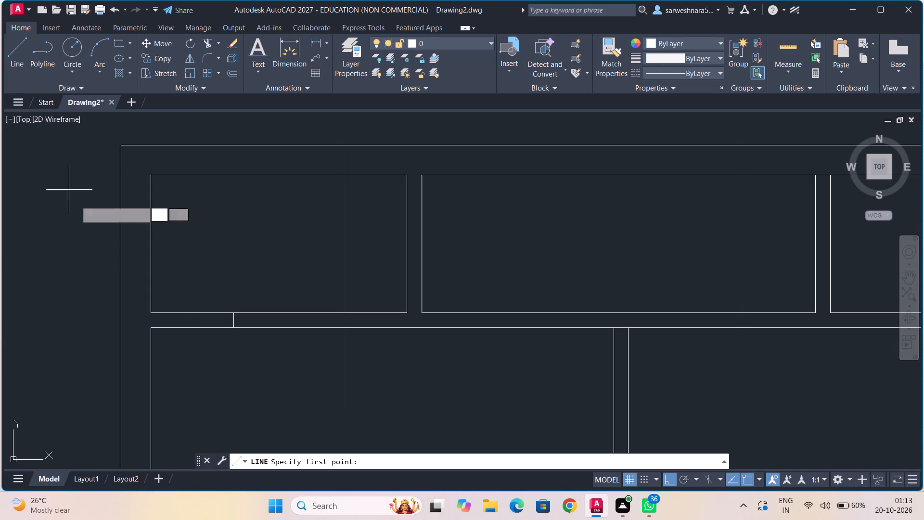
{"action": "left_click", "coordinate": [151, 314]}
{"action": "left_click", "coordinate": [152, 330]}
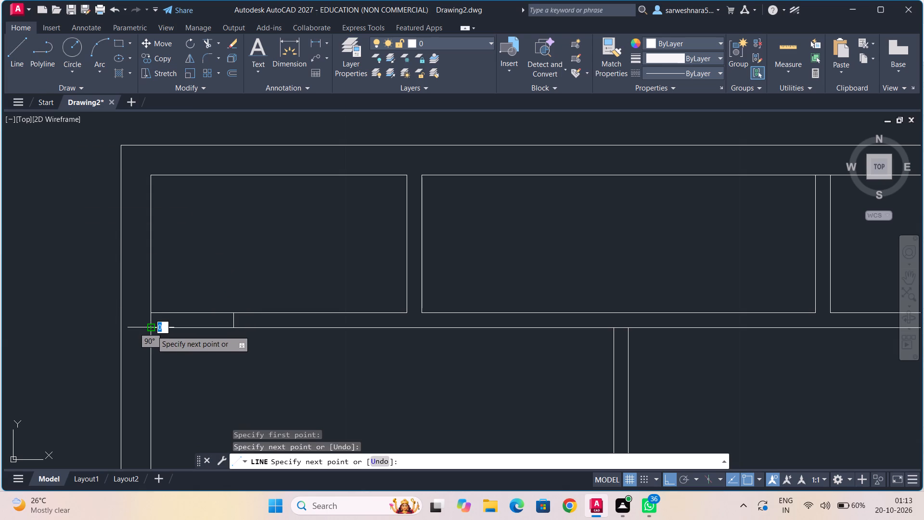
{"action": "key", "text": "Escape"}
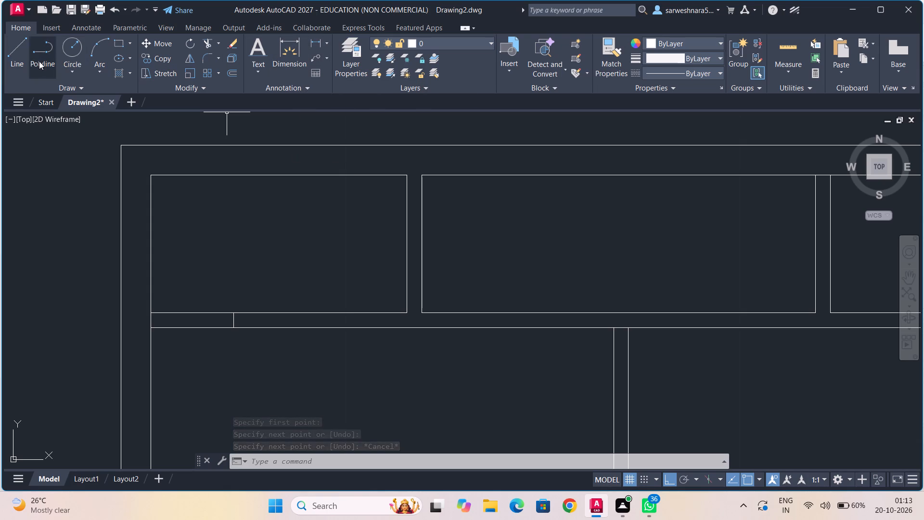
Trim the partition's lower line between the left inner wall and the short 0.375 cross line.
{"action": "left_click", "coordinate": [206, 42]}
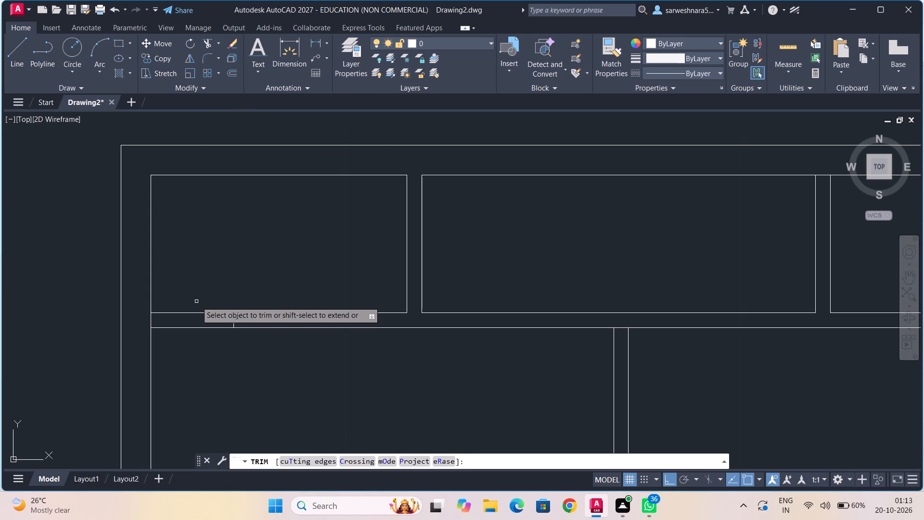
{"action": "left_click", "coordinate": [199, 329]}
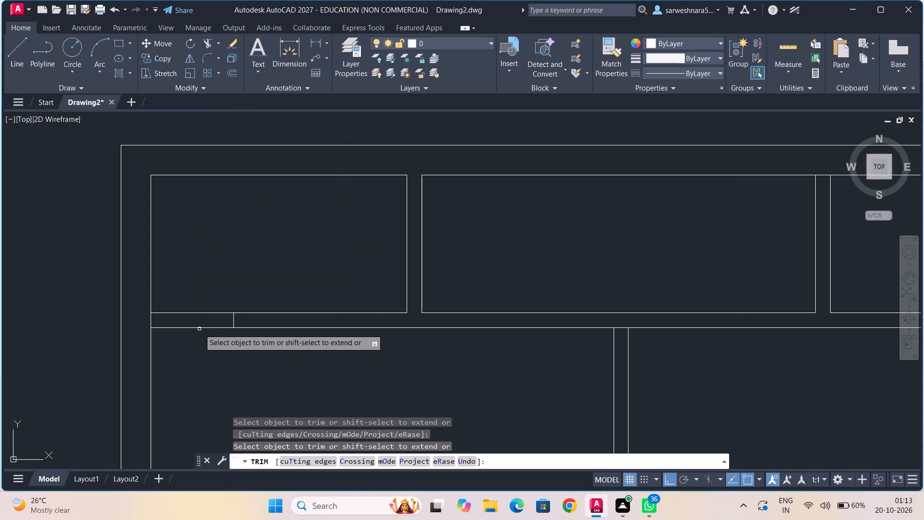
{"action": "left_click", "coordinate": [202, 326]}
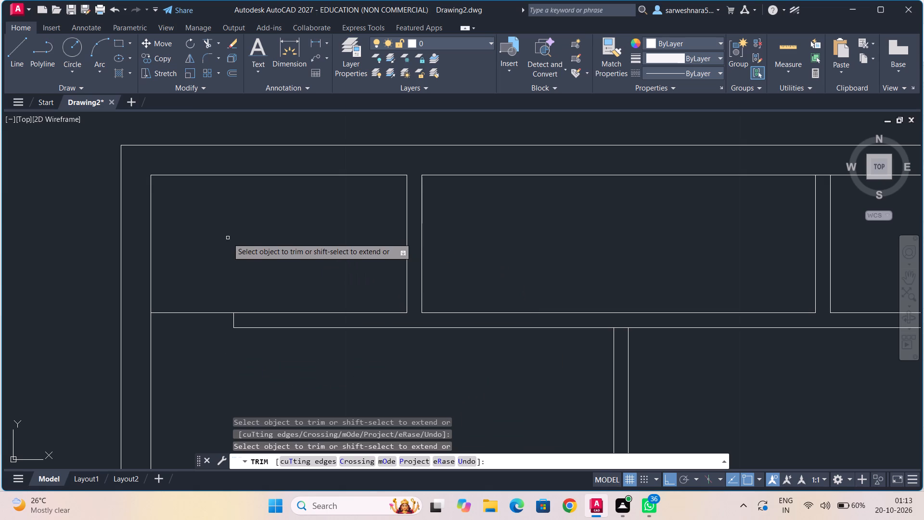
Draw an opening outline in the left outer wall from the top-left room's bottom-left corner: 2 down, 0.75 left, 2 up and back to the start.
{"action": "left_click", "coordinate": [5, 55]}
{"action": "left_click", "coordinate": [16, 56]}
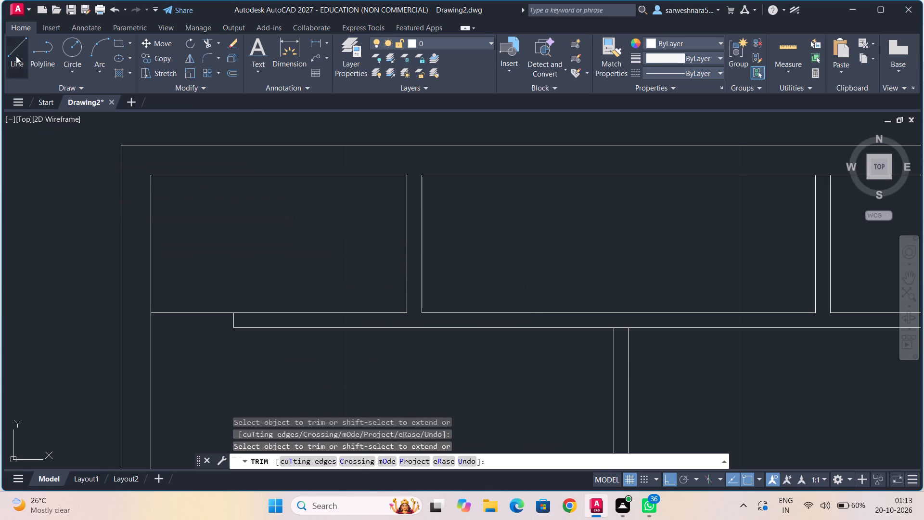
{"action": "left_click", "coordinate": [152, 313]}
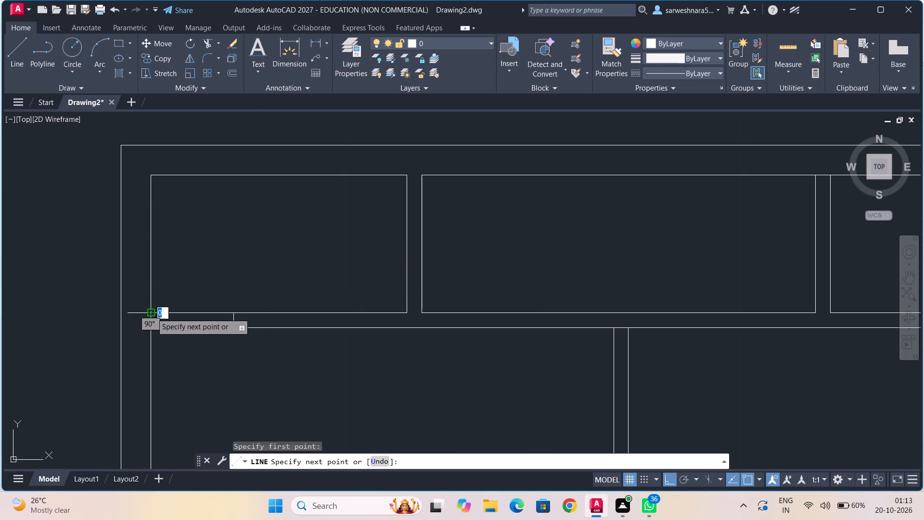
{"action": "key", "text": "2"}
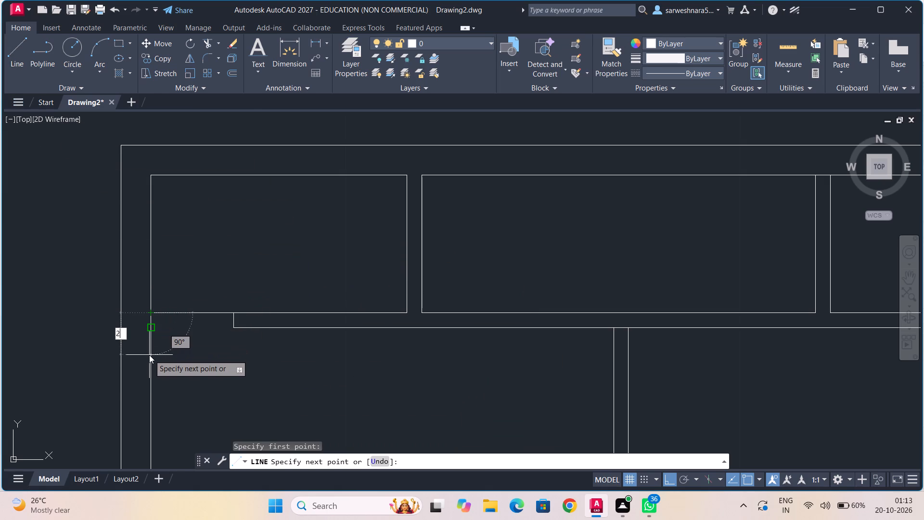
{"action": "key", "text": "Return"}
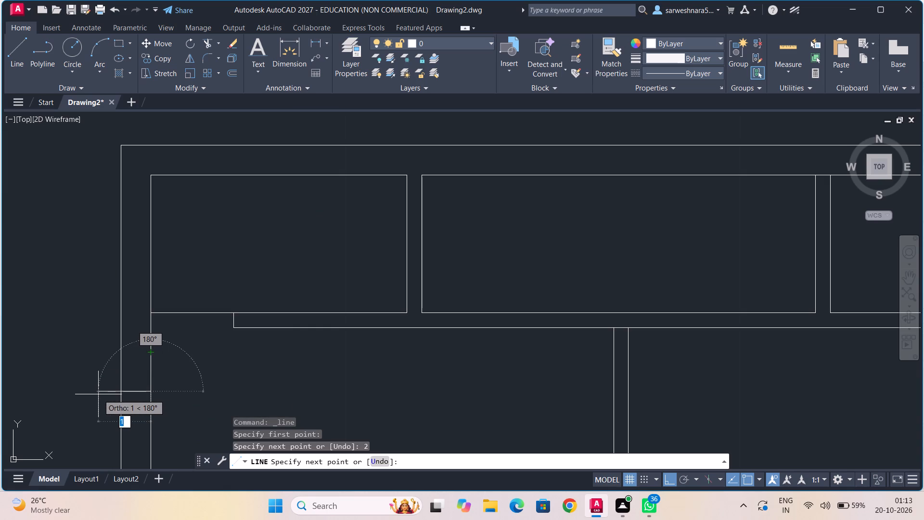
{"action": "type", "text": "0.75"}
{"action": "key", "text": "Return"}
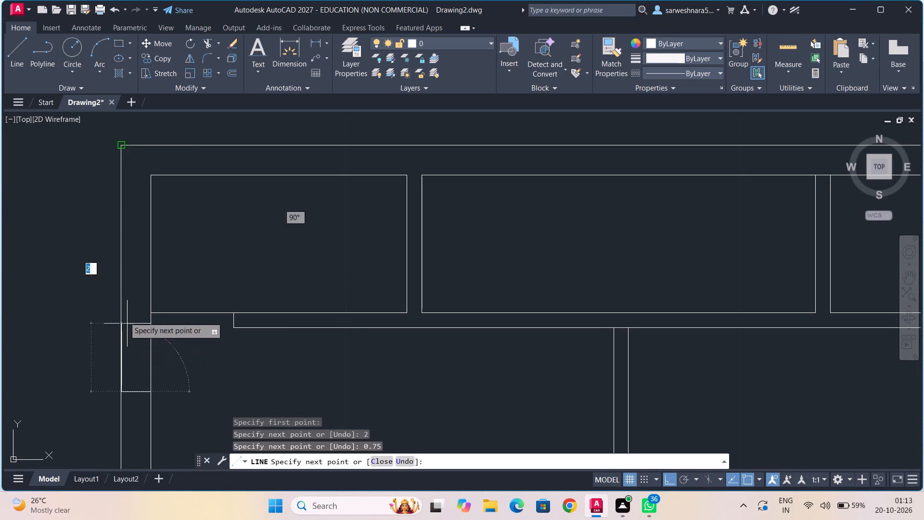
{"action": "key", "text": "2"}
{"action": "key", "text": "Return"}
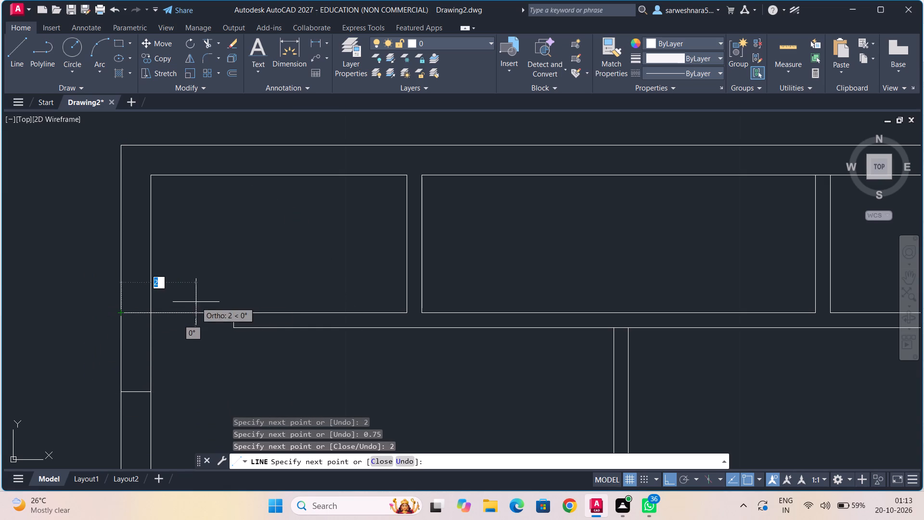
{"action": "left_click", "coordinate": [149, 312]}
{"action": "scroll", "coordinate": [224, 386], "scroll_direction": "down", "scroll_amount": 1}
{"action": "middle_click_drag", "start_coordinate": [195, 337], "coordinate": [175, 311]}
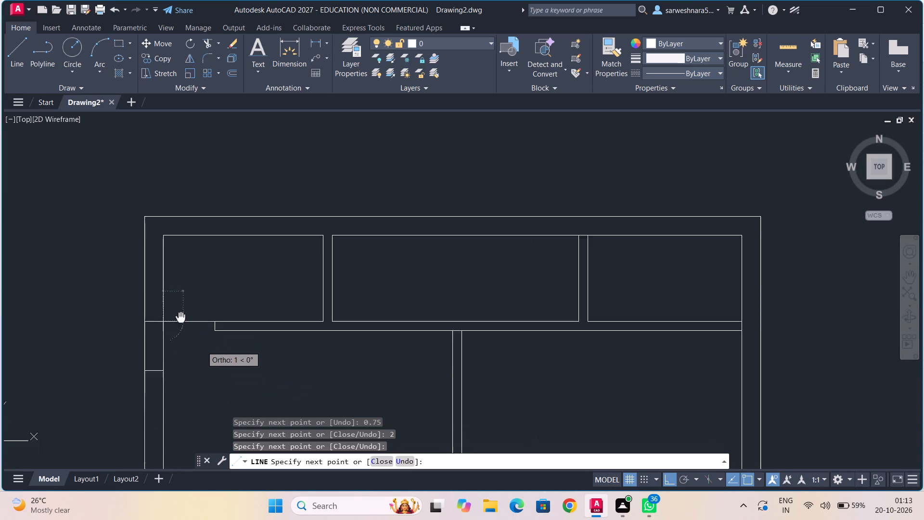
{"action": "middle_click_drag", "start_coordinate": [175, 311], "coordinate": [175, 310]}
{"action": "middle_click_drag", "start_coordinate": [220, 353], "coordinate": [149, 266]}
{"action": "scroll", "coordinate": [152, 292], "scroll_direction": "down", "scroll_amount": 1}
{"action": "middle_click_drag", "start_coordinate": [163, 315], "coordinate": [163, 296]}
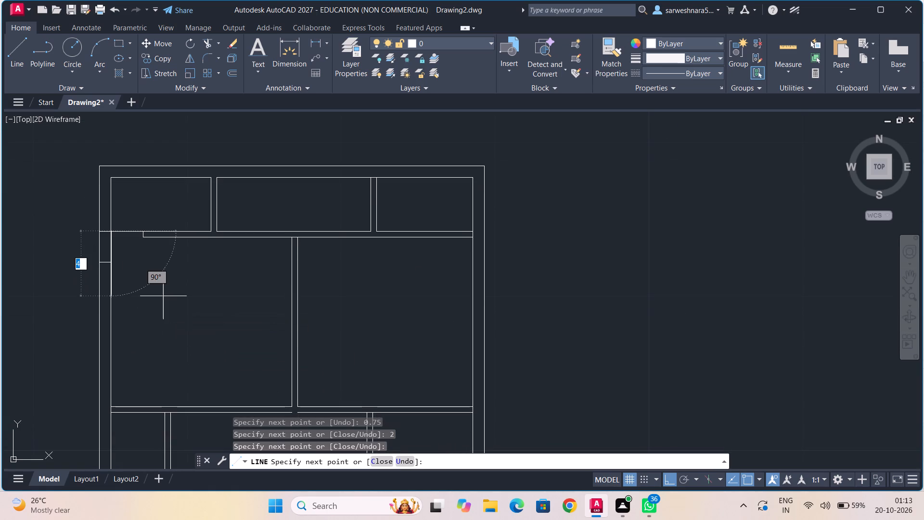
{"action": "key", "text": "Escape"}
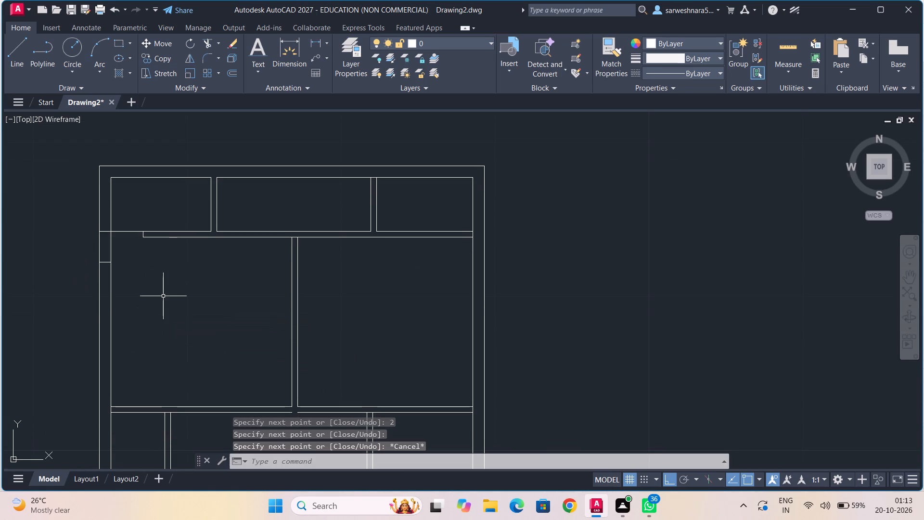
Trim the horizontal partition's lower line across the central vertical partition and the top inner wall line between the middle and right top rooms.
{"action": "middle_click_drag", "start_coordinate": [204, 321], "coordinate": [199, 355]}
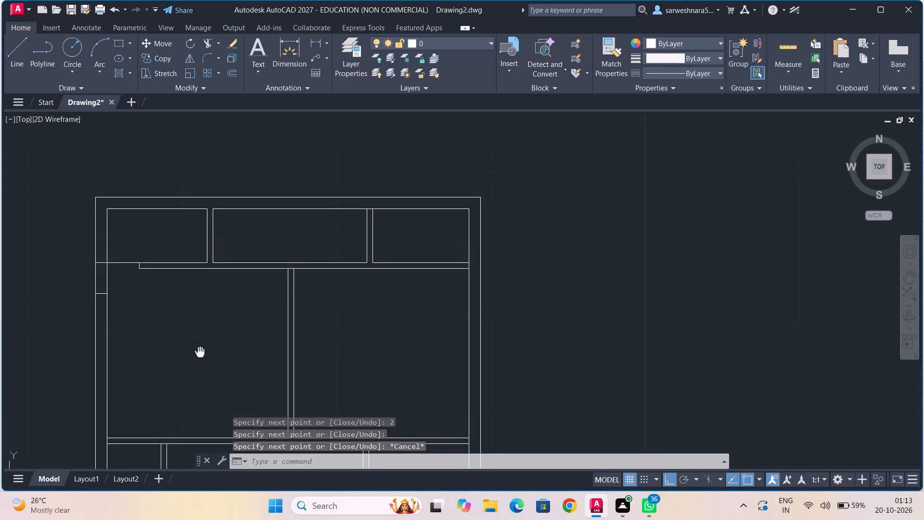
{"action": "middle_click_drag", "start_coordinate": [199, 355], "coordinate": [199, 356]}
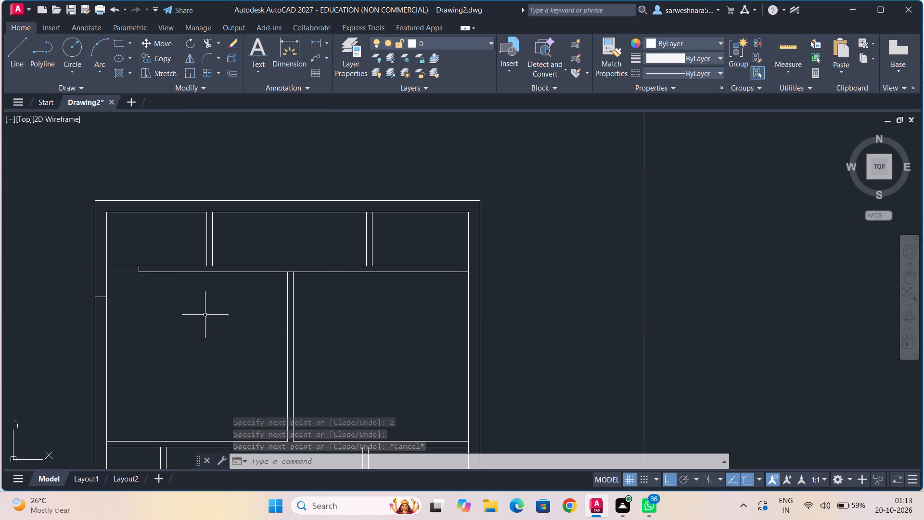
{"action": "middle_click_drag", "start_coordinate": [236, 307], "coordinate": [189, 337]}
{"action": "scroll", "coordinate": [186, 319], "scroll_direction": "up", "scroll_amount": 2}
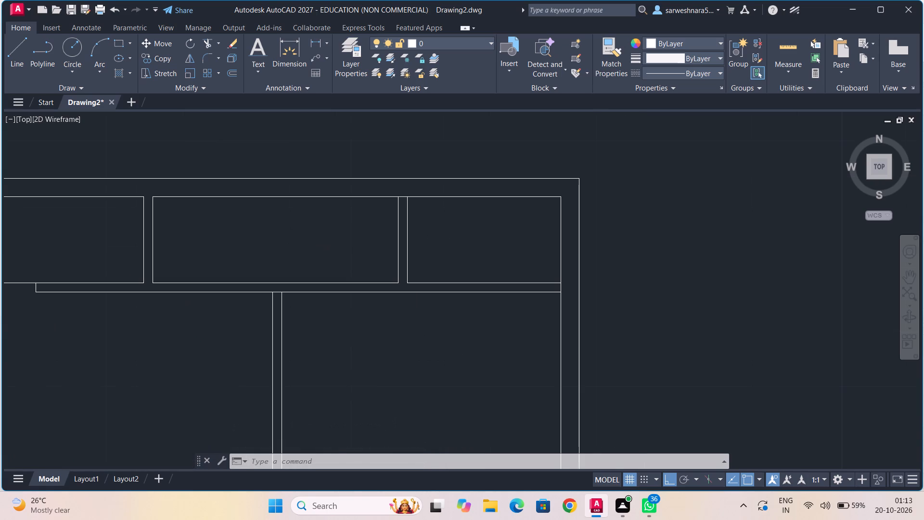
{"action": "middle_click_drag", "start_coordinate": [186, 319], "coordinate": [165, 355]}
{"action": "middle_click_drag", "start_coordinate": [194, 339], "coordinate": [160, 340]}
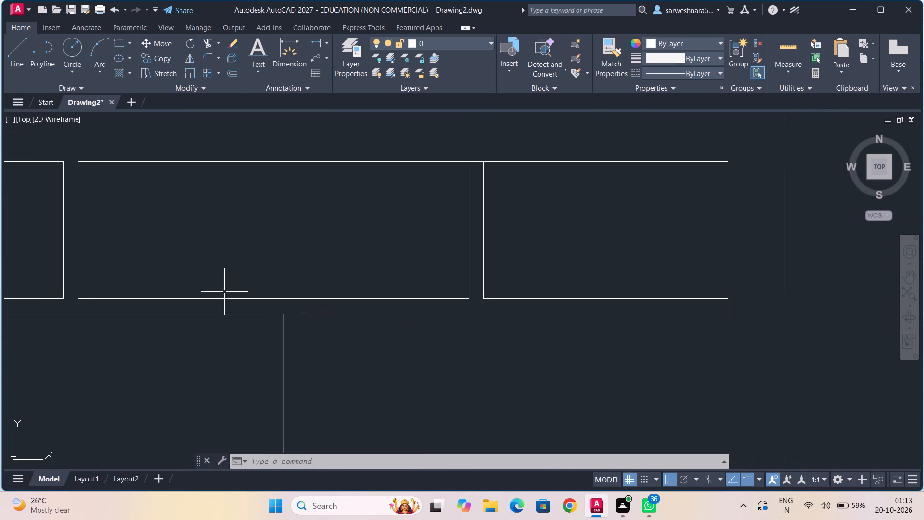
{"action": "left_click", "coordinate": [205, 43]}
{"action": "left_click", "coordinate": [277, 312]}
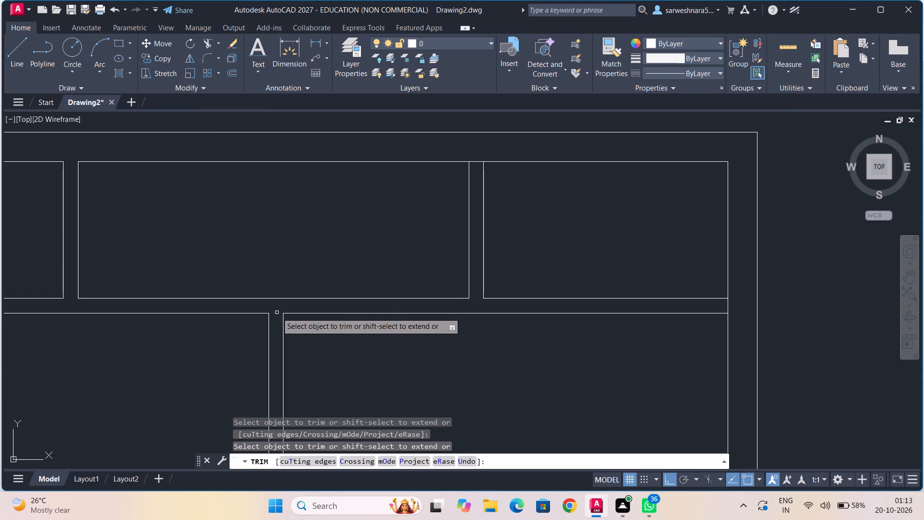
{"action": "left_click", "coordinate": [477, 161]}
Draw lines from the top-middle room's top-right corner: 1 left, 0.5 back right and 0.75 up across the outer wall.
{"action": "left_click", "coordinate": [16, 56]}
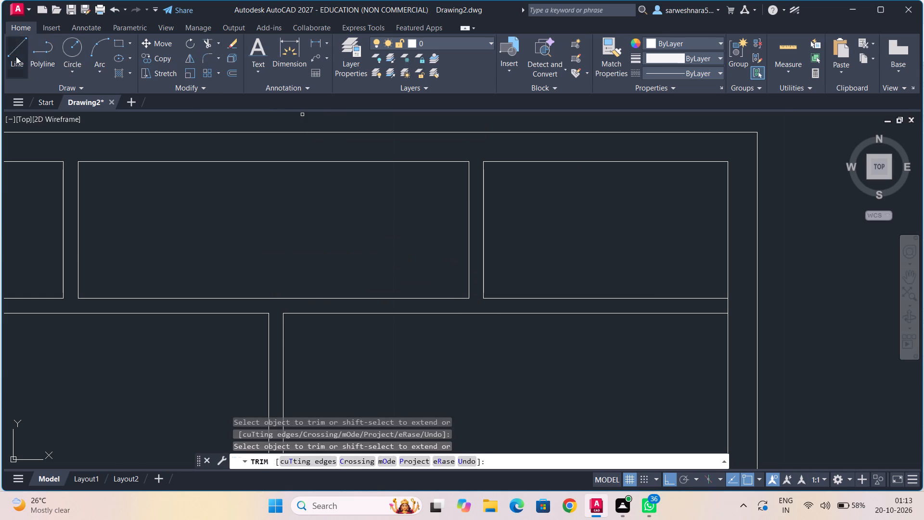
{"action": "left_click", "coordinate": [466, 164]}
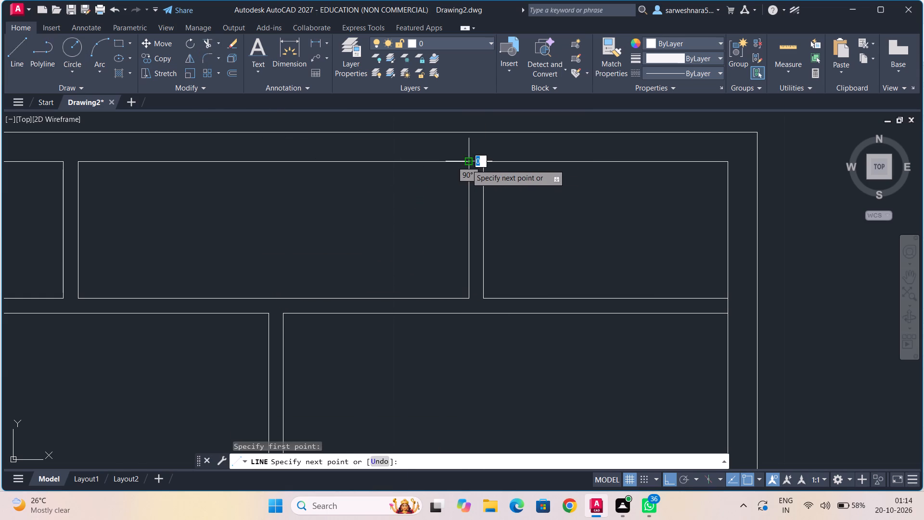
{"action": "key", "text": "1"}
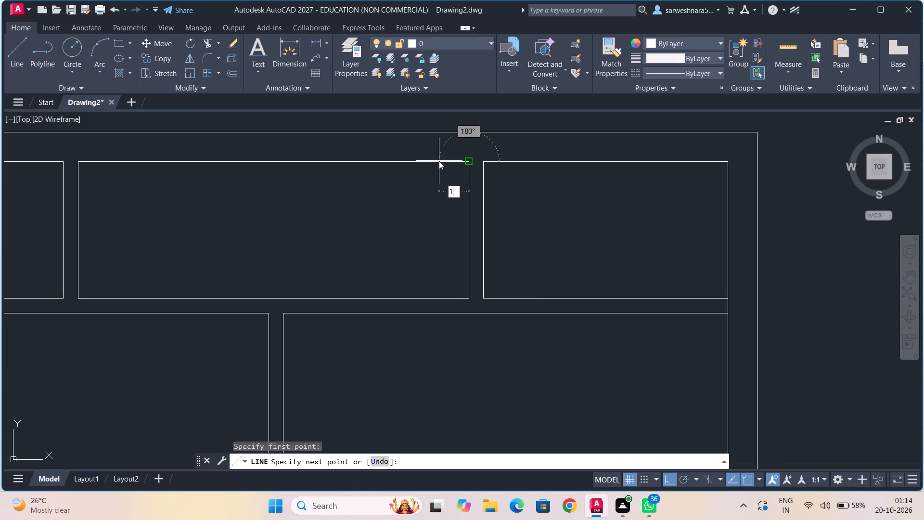
{"action": "key", "text": "Return"}
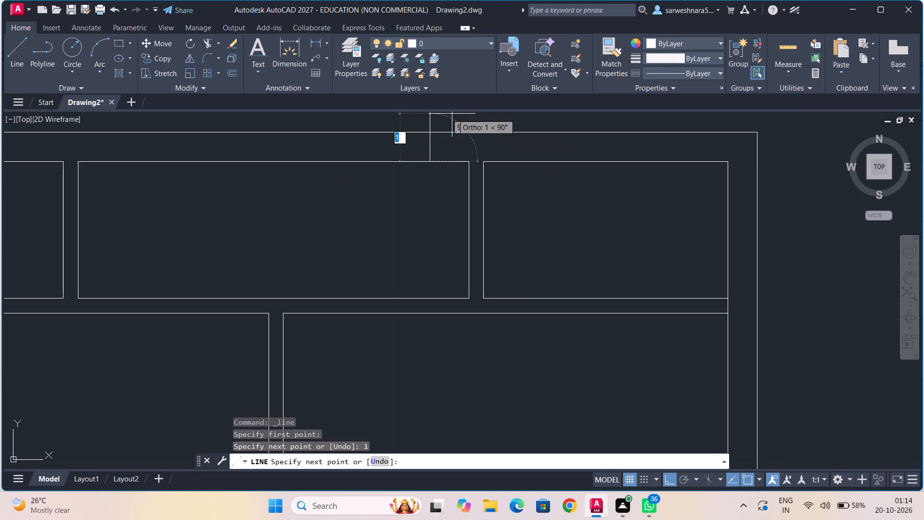
{"action": "type", "text": "0.5"}
{"action": "key", "text": "Return"}
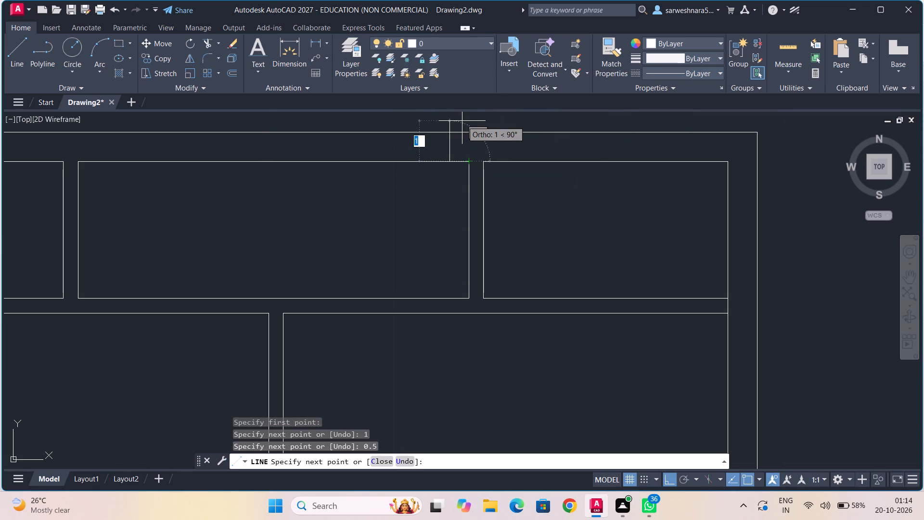
{"action": "type", "text": "0.75"}
{"action": "key", "text": "Return"}
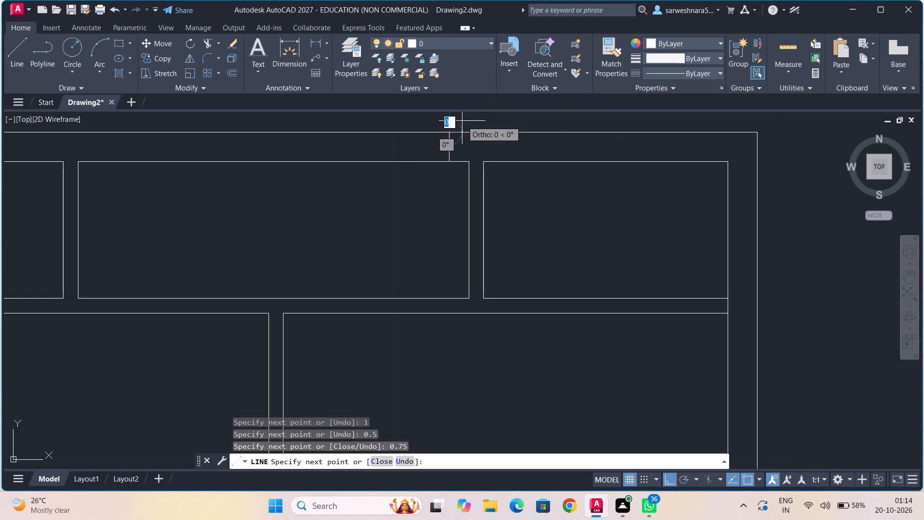
{"action": "key", "text": "Escape"}
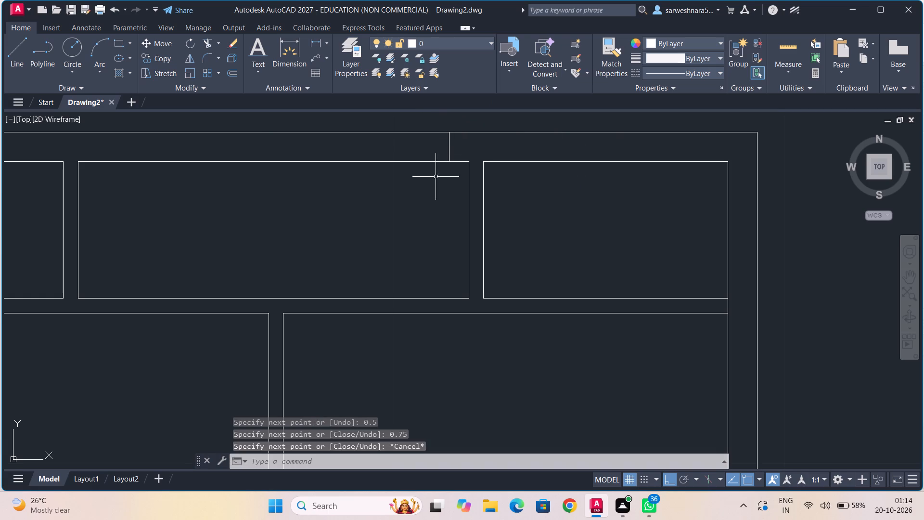
Draw lines from the upper end of the 0.75 cross line: 2 left, 1 more left and 0.75 down across the top outer wall.
{"action": "middle_click_drag", "start_coordinate": [432, 185], "coordinate": [414, 223]}
{"action": "left_click", "coordinate": [20, 51]}
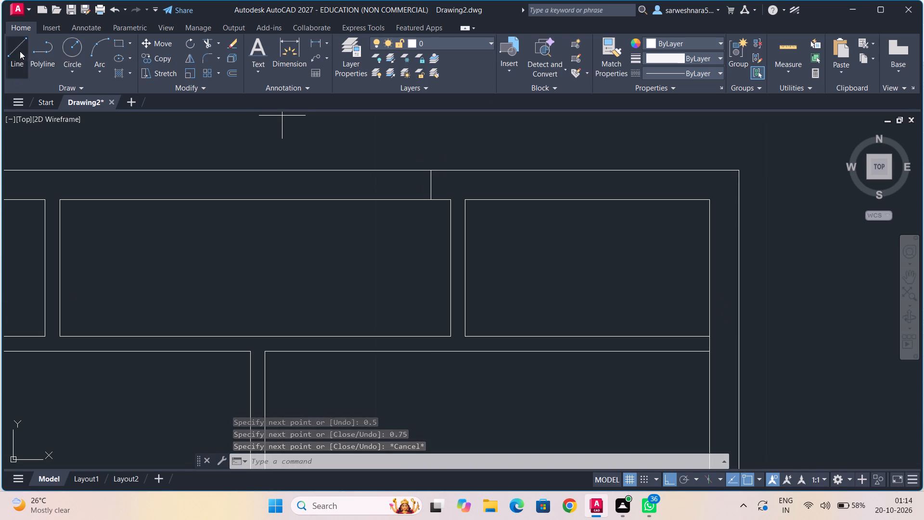
{"action": "left_click", "coordinate": [430, 170]}
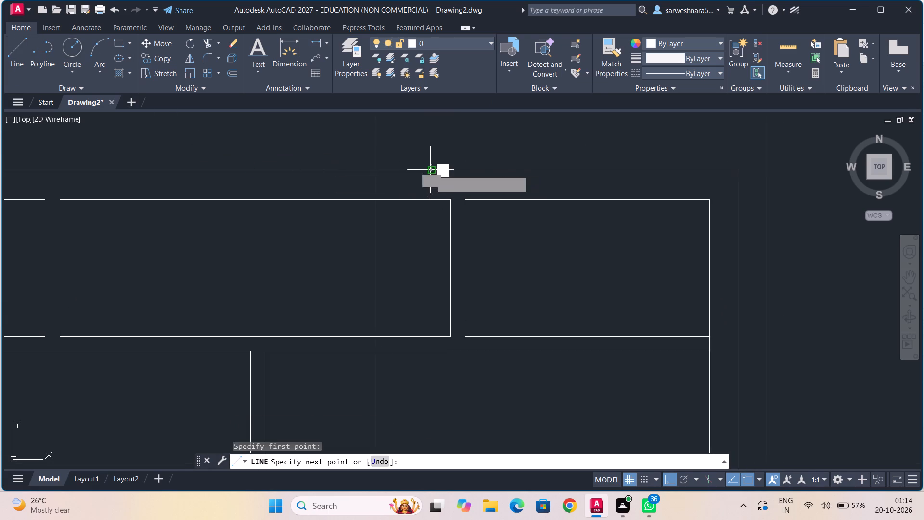
{"action": "key", "text": "2"}
{"action": "key", "text": "Return"}
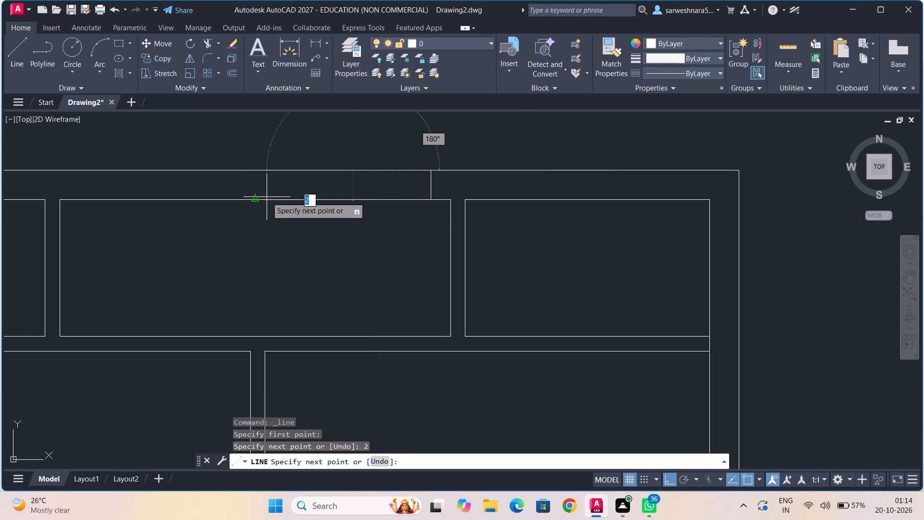
{"action": "key", "text": "1"}
{"action": "key", "text": "Return"}
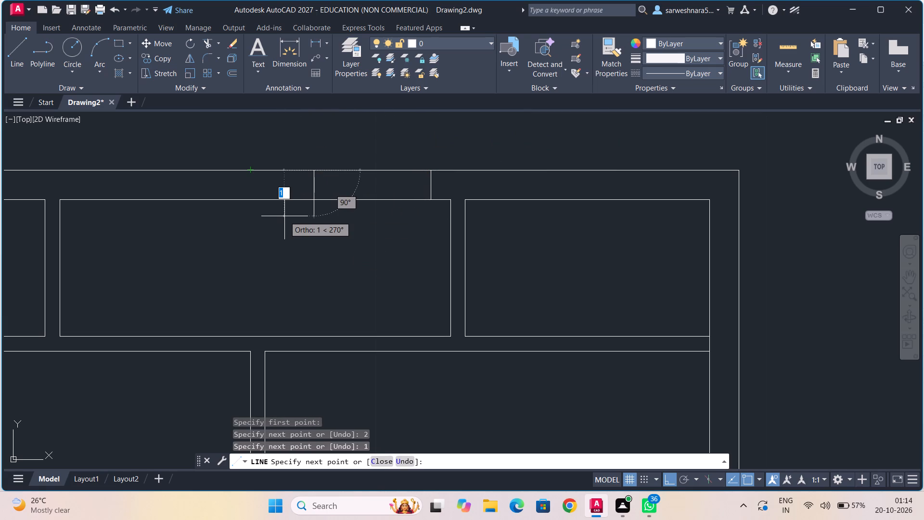
{"action": "type", "text": "0.75"}
{"action": "key", "text": "Return"}
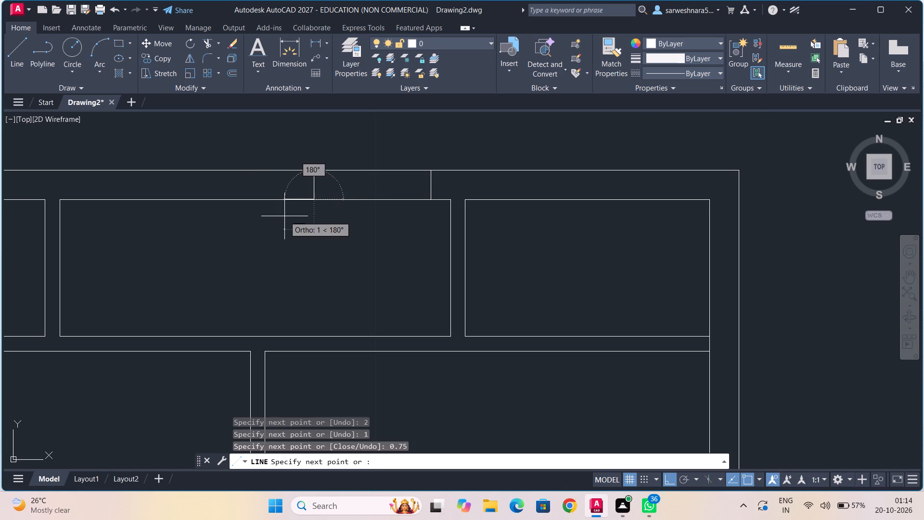
{"action": "key", "text": "Escape"}
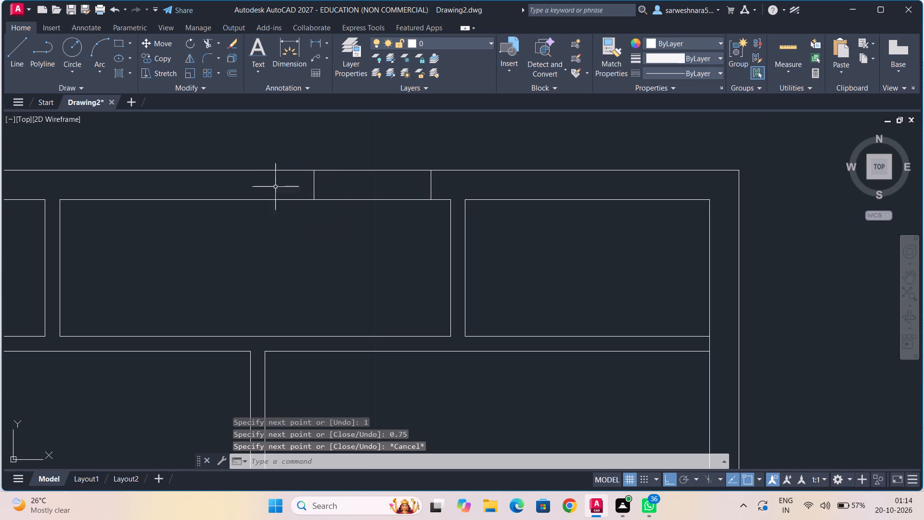
Trim the outer line of the top wall between the two 0.75 cross lines above the top-middle room.
{"action": "left_click", "coordinate": [210, 37]}
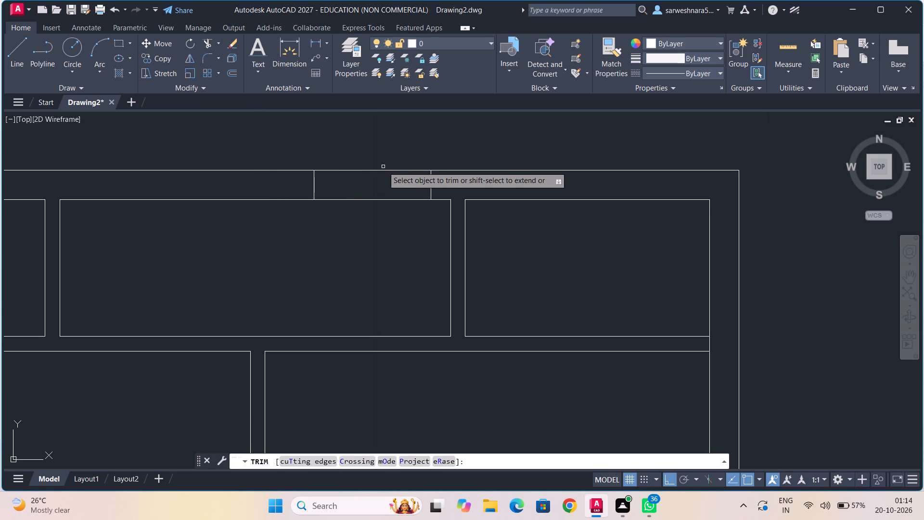
{"action": "left_click", "coordinate": [384, 169]}
{"action": "left_click", "coordinate": [383, 169]}
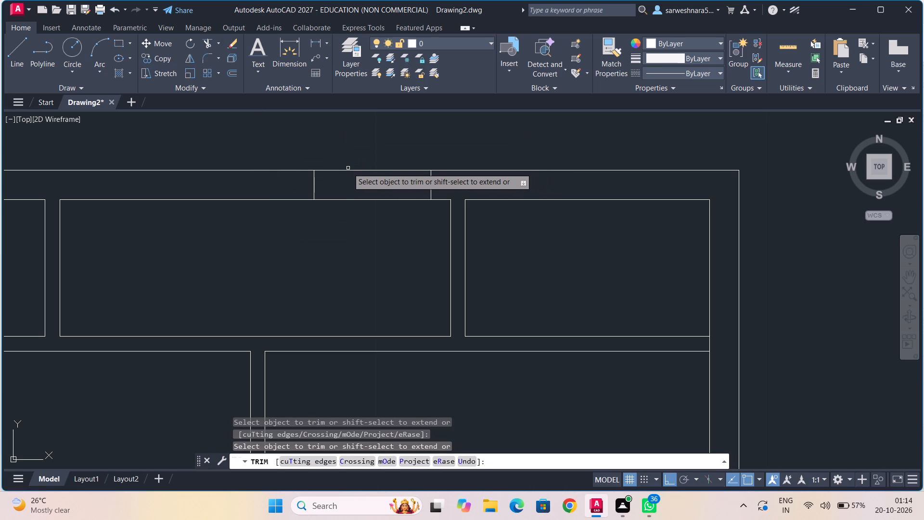
{"action": "left_click", "coordinate": [348, 169]}
{"action": "left_click", "coordinate": [355, 170]}
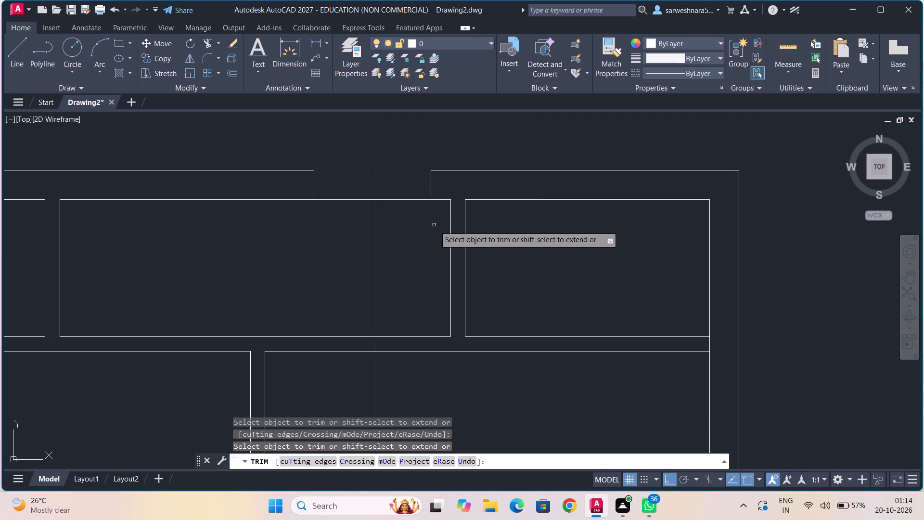
Draw a line from the top-middle room's bottom-left corner straight down to the partition's lower line.
{"action": "middle_click_drag", "start_coordinate": [394, 266], "coordinate": [397, 249]}
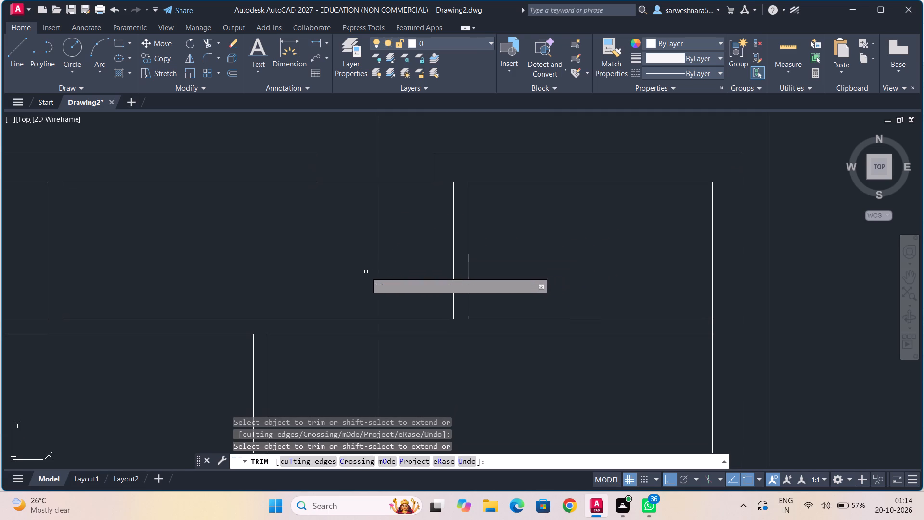
{"action": "left_click", "coordinate": [18, 55]}
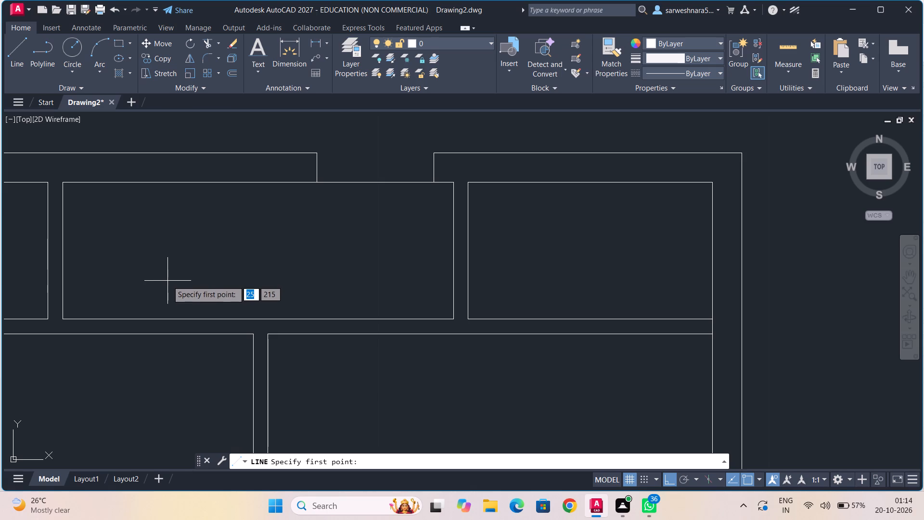
{"action": "middle_click_drag", "start_coordinate": [164, 302], "coordinate": [169, 256]}
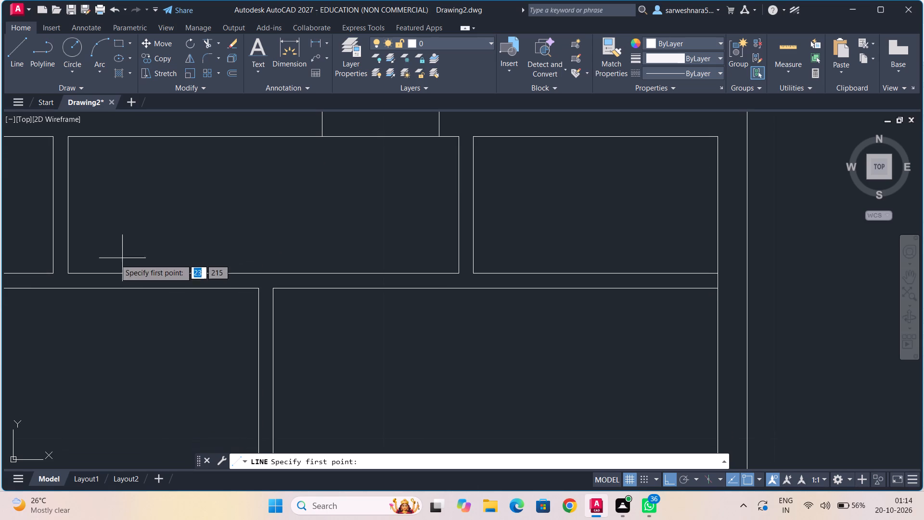
{"action": "scroll", "coordinate": [86, 272], "scroll_direction": "up", "scroll_amount": 2}
{"action": "left_click_drag", "start_coordinate": [38, 274], "coordinate": [38, 280]}
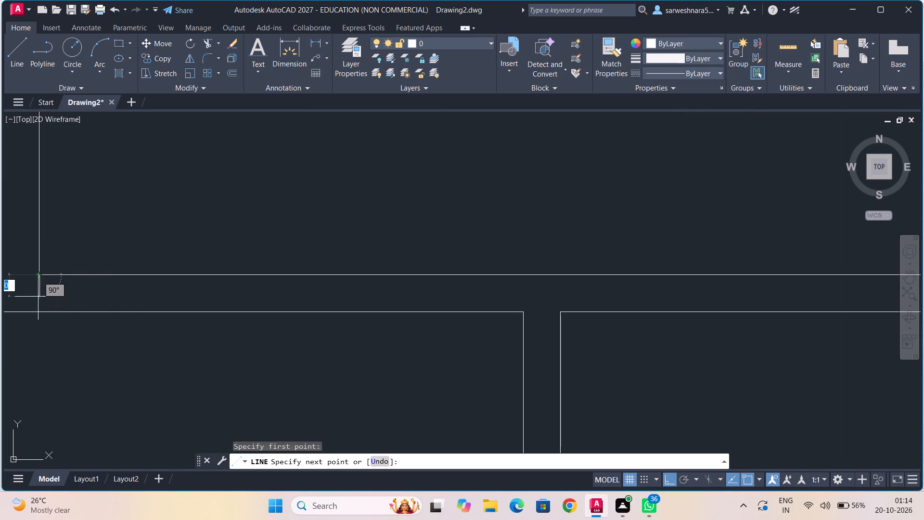
{"action": "left_click", "coordinate": [40, 313]}
{"action": "left_click", "coordinate": [14, 55]}
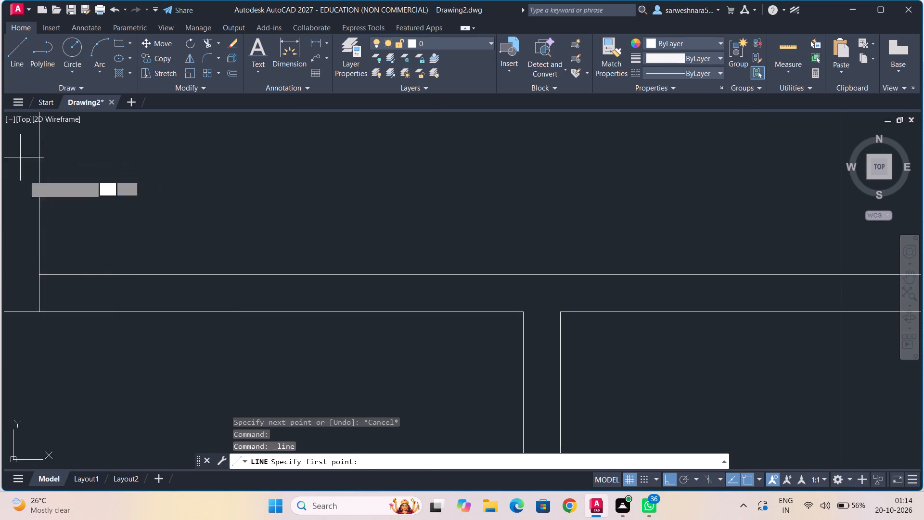
{"action": "left_click", "coordinate": [39, 295]}
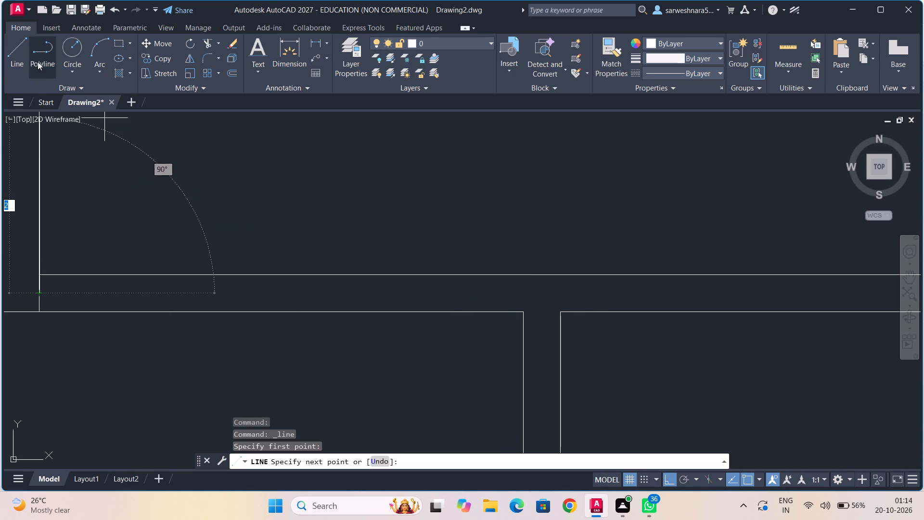
Draw lines from the top-middle room's bottom line above the vertical partition's left face: down across the partition, 1 down, 0.375 right.
{"action": "left_click", "coordinate": [17, 52]}
{"action": "middle_click_drag", "start_coordinate": [532, 269], "coordinate": [378, 233]}
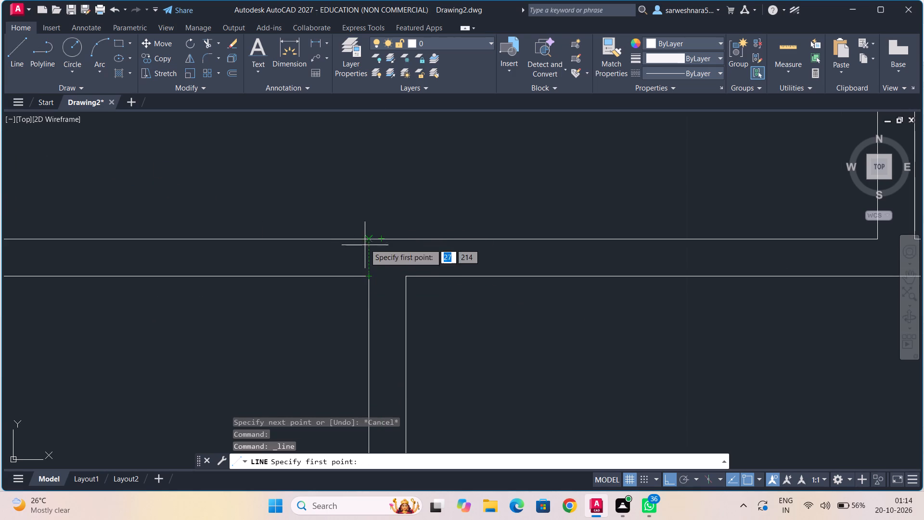
{"action": "left_click", "coordinate": [370, 239]}
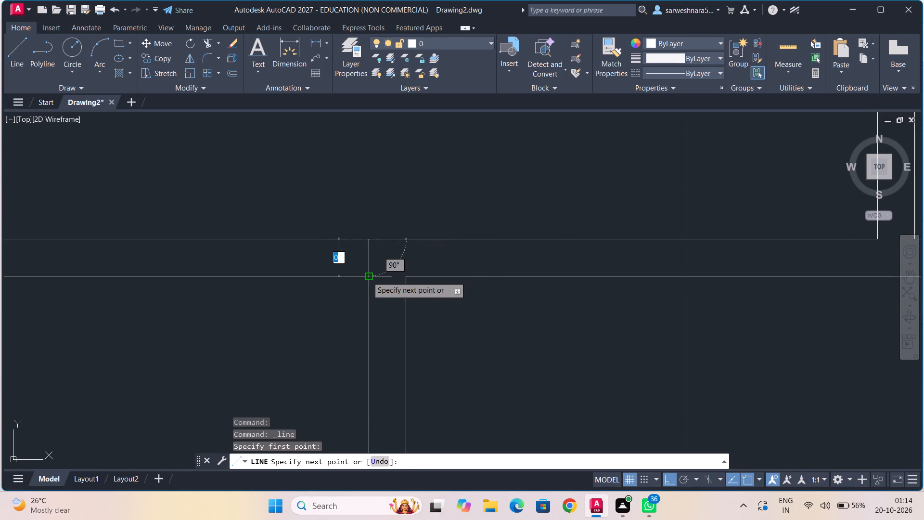
{"action": "left_click", "coordinate": [367, 276]}
{"action": "key", "text": "1"}
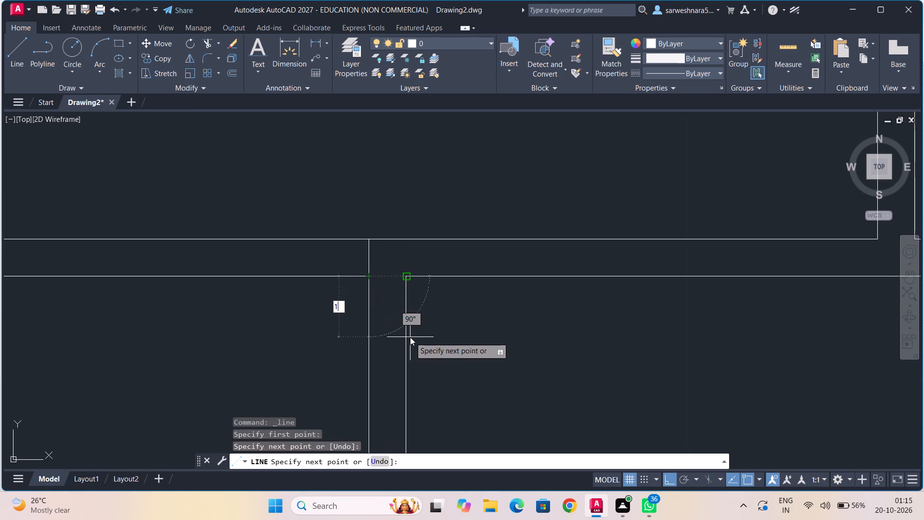
{"action": "key", "text": "Return"}
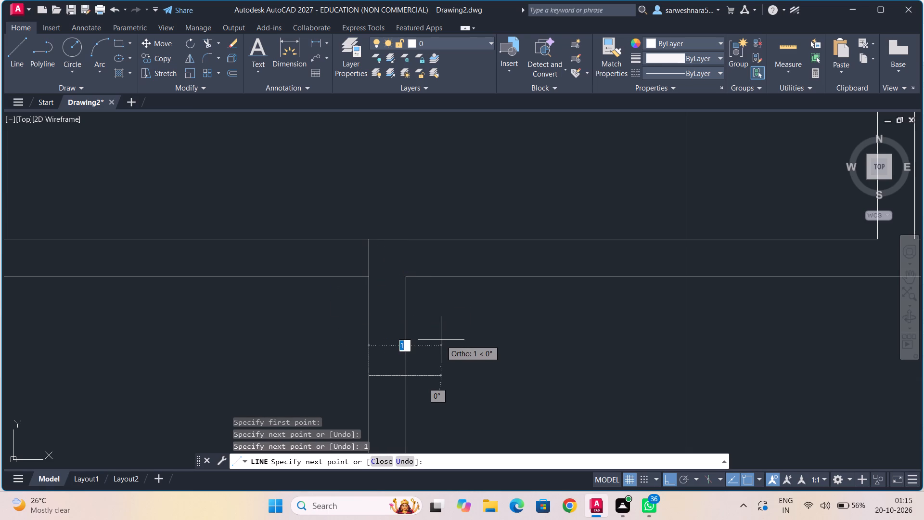
{"action": "scroll", "coordinate": [441, 340], "scroll_direction": "down", "scroll_amount": 3}
{"action": "middle_click_drag", "start_coordinate": [441, 340], "coordinate": [425, 320]}
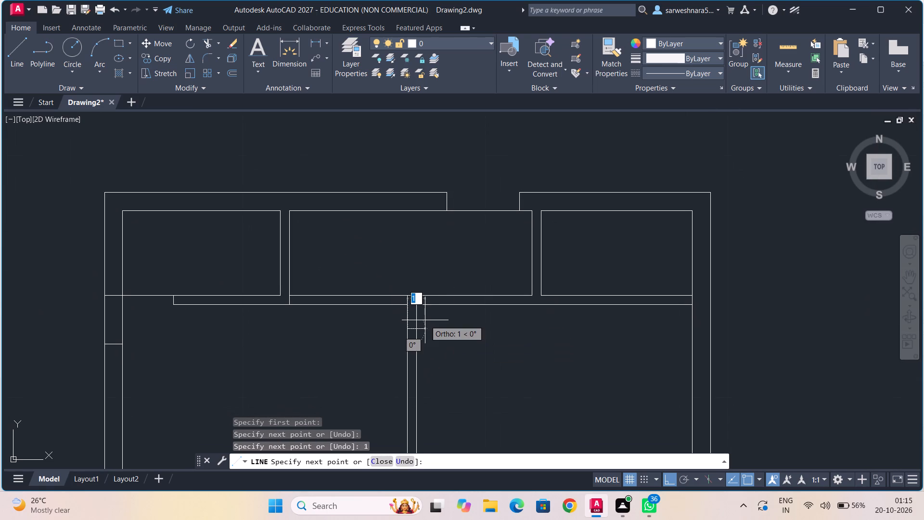
{"action": "type", "text": "0.375"}
{"action": "key", "text": "Return"}
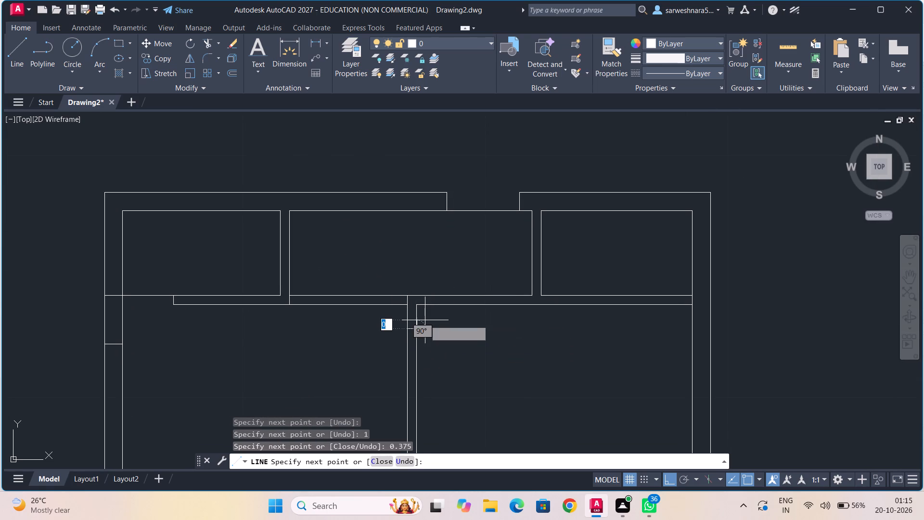
Continue the line up to the top of the vertical partition's right face, and 0.375 up to the top-middle room's bottom line.
{"action": "scroll", "coordinate": [419, 285], "scroll_direction": "up", "scroll_amount": 3}
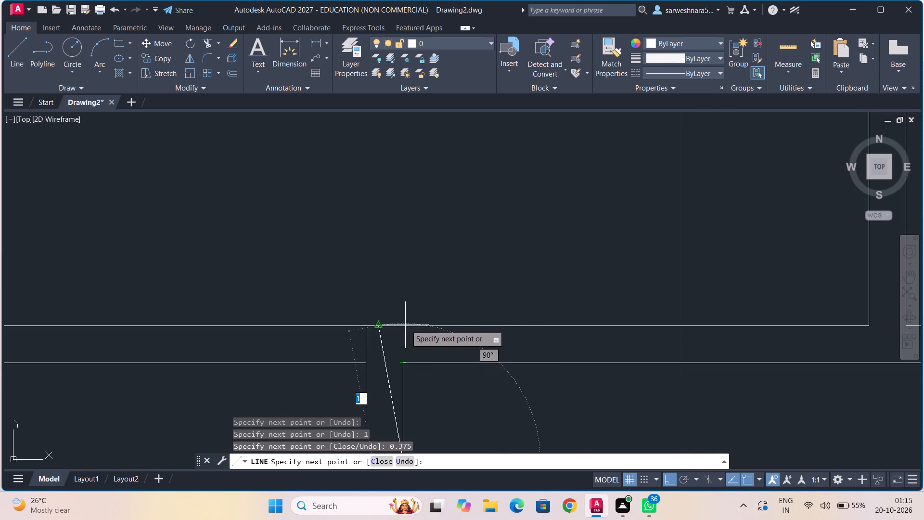
{"action": "left_click", "coordinate": [402, 361]}
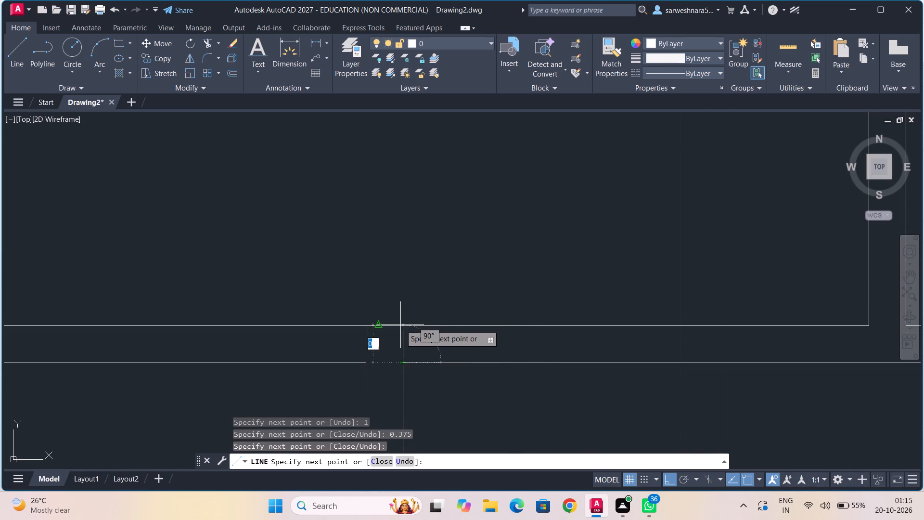
{"action": "type", "text": "0.375"}
{"action": "key", "text": "Return"}
{"action": "key", "text": "Escape"}
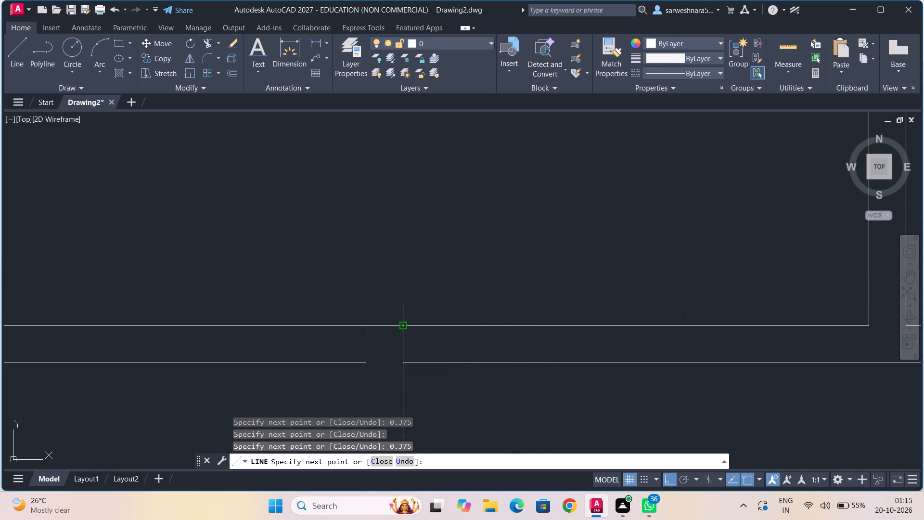
Draw a centre line in the partition below the top-middle room, from its left cross line's midpoint to the vertical partition's left face.
{"action": "scroll", "coordinate": [298, 345], "scroll_direction": "down", "scroll_amount": 1}
{"action": "middle_click_drag", "start_coordinate": [292, 349], "coordinate": [395, 332]}
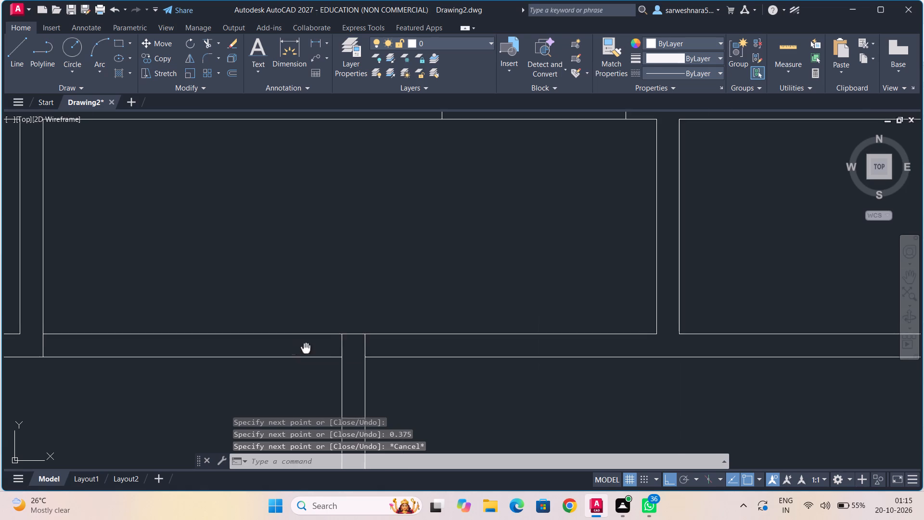
{"action": "middle_click_drag", "start_coordinate": [395, 332], "coordinate": [403, 329]}
{"action": "left_click", "coordinate": [24, 57]}
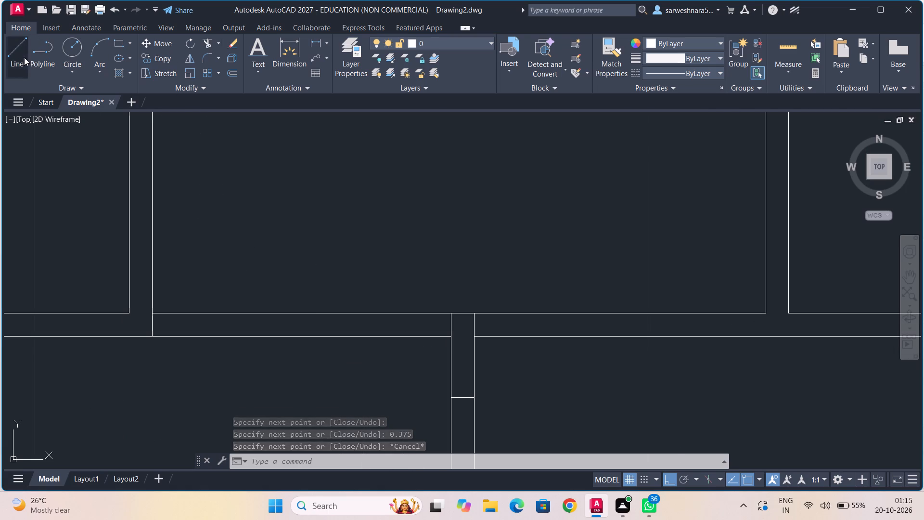
{"action": "left_click", "coordinate": [151, 325]}
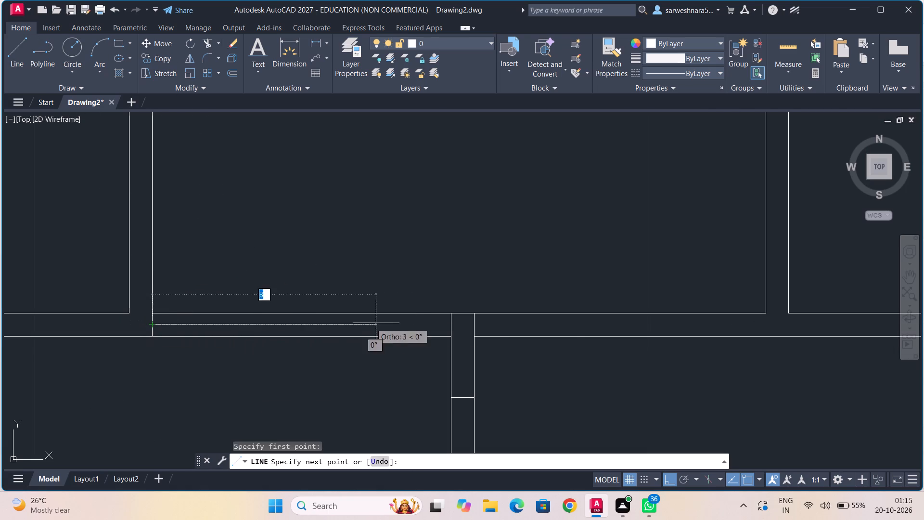
{"action": "left_click", "coordinate": [454, 326]}
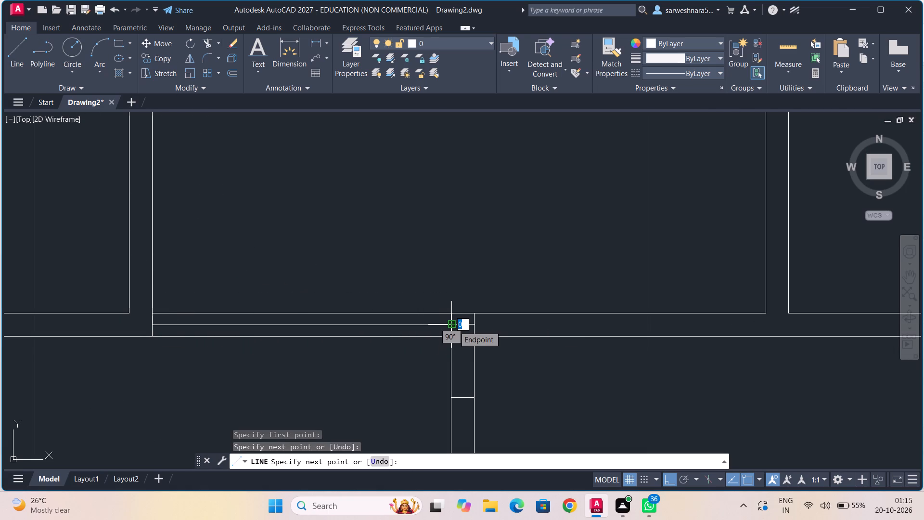
Draw a centre line from the midpoint of the vertical partition's right cross line to directly below the top-middle room's right side.
{"action": "left_click", "coordinate": [13, 64]}
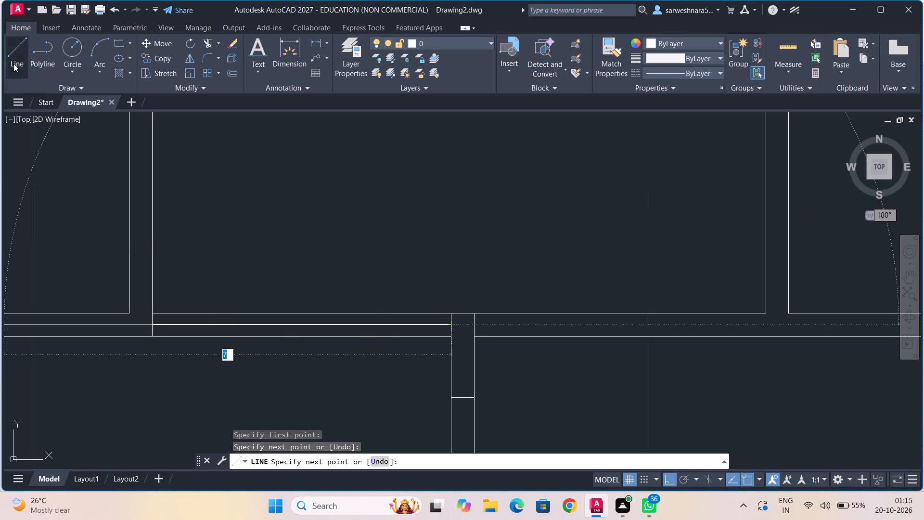
{"action": "scroll", "coordinate": [489, 201], "scroll_direction": "down", "scroll_amount": 1}
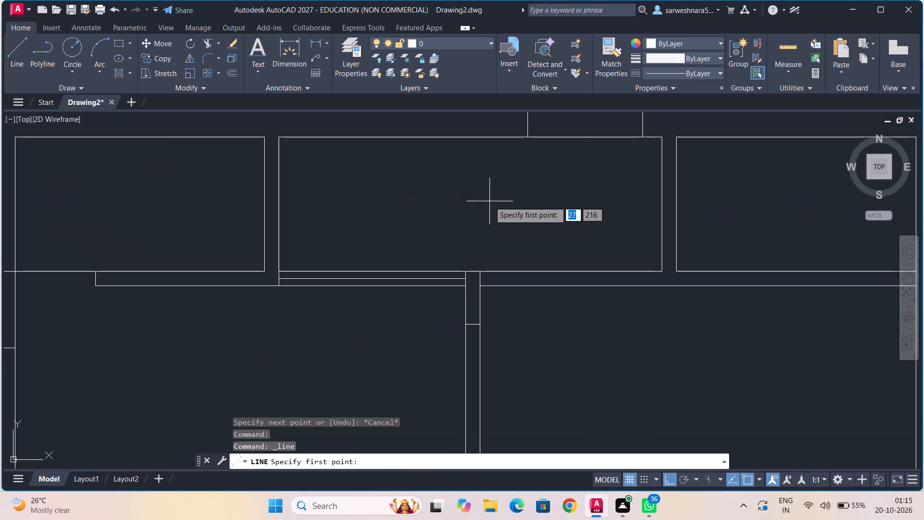
{"action": "middle_click_drag", "start_coordinate": [490, 201], "coordinate": [341, 210]}
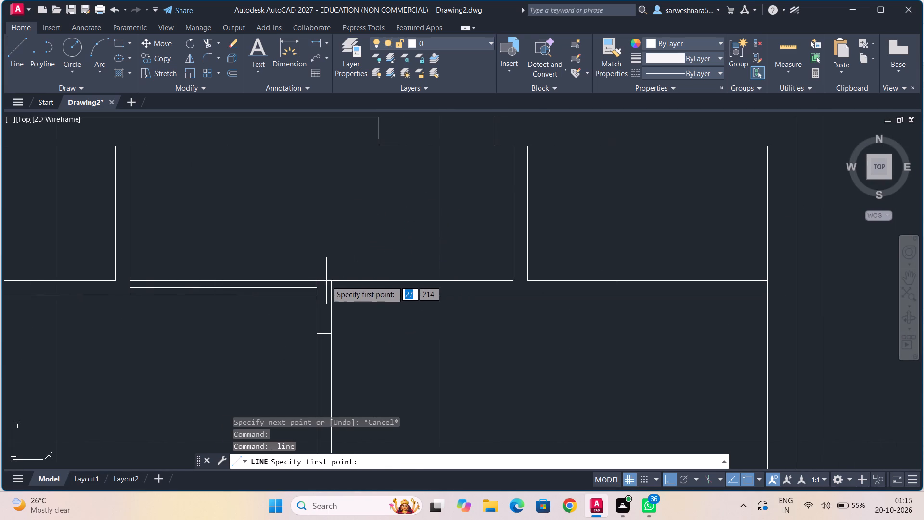
{"action": "left_click", "coordinate": [330, 281]}
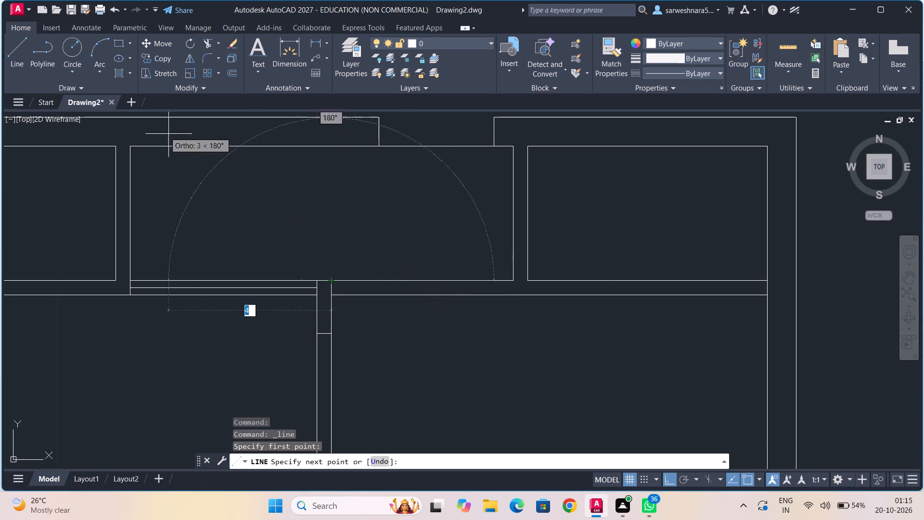
{"action": "left_click", "coordinate": [21, 55]}
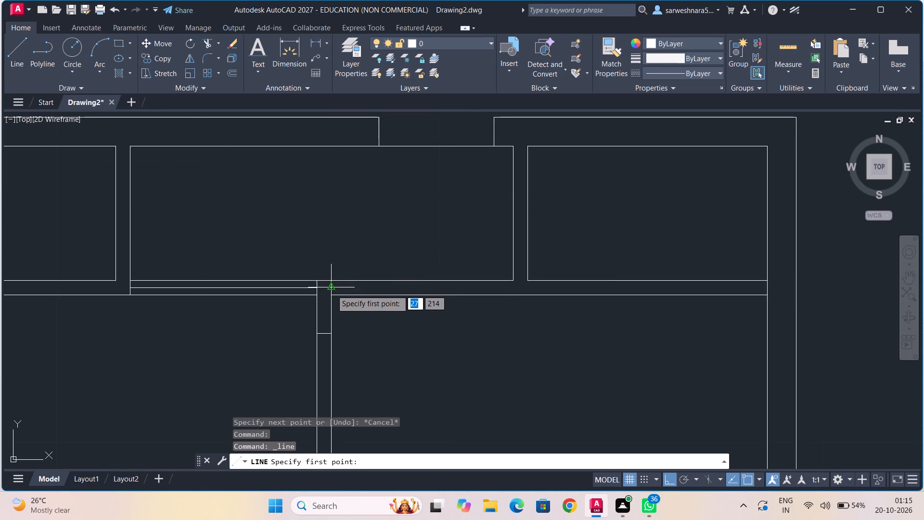
{"action": "left_click", "coordinate": [331, 290]}
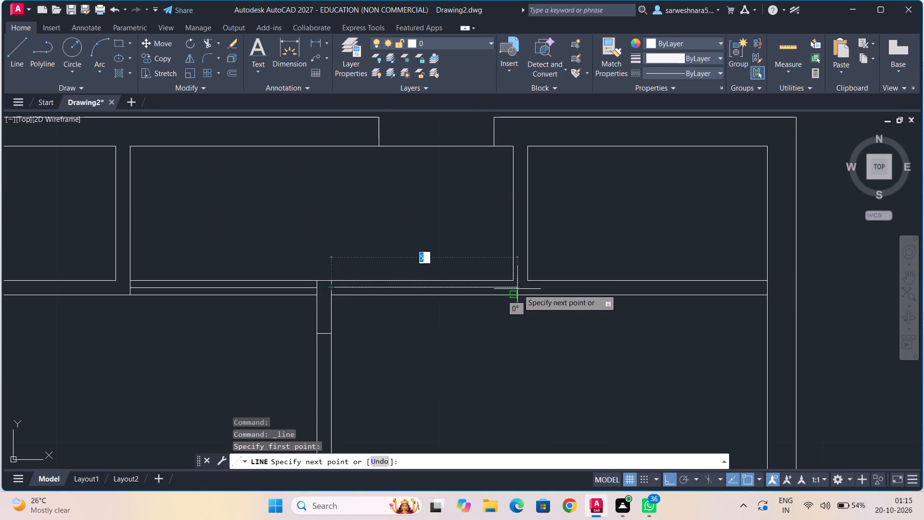
{"action": "left_click", "coordinate": [513, 290]}
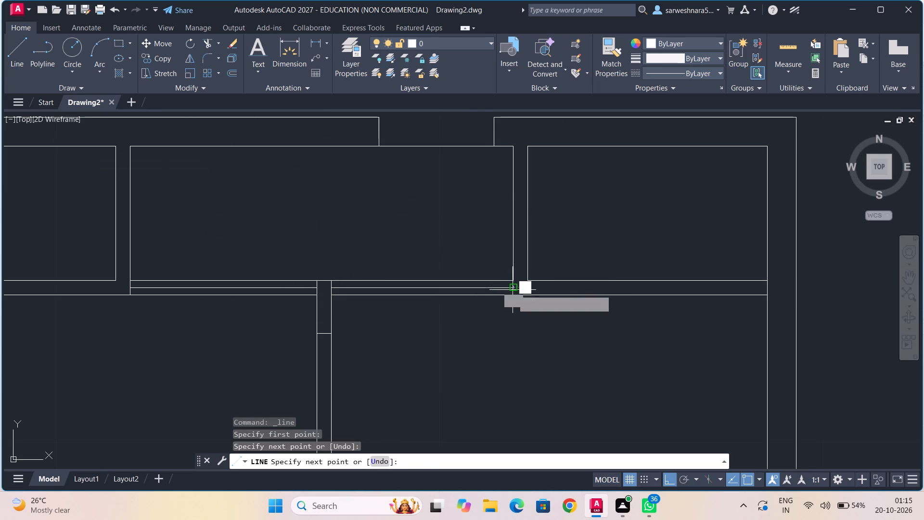
{"action": "key", "text": "Escape"}
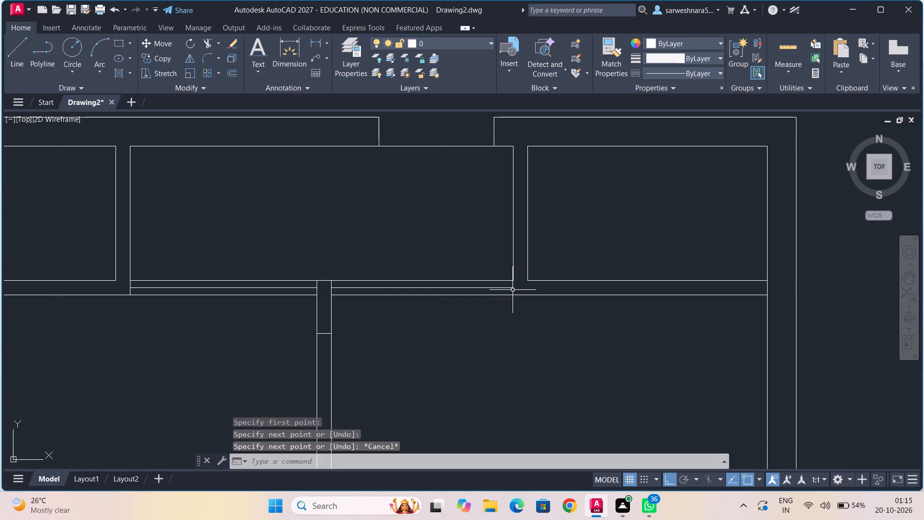
Draw a line from the top-middle room's bottom-right corner straight down to the partition's lower line.
{"action": "scroll", "coordinate": [551, 300], "scroll_direction": "up", "scroll_amount": 1}
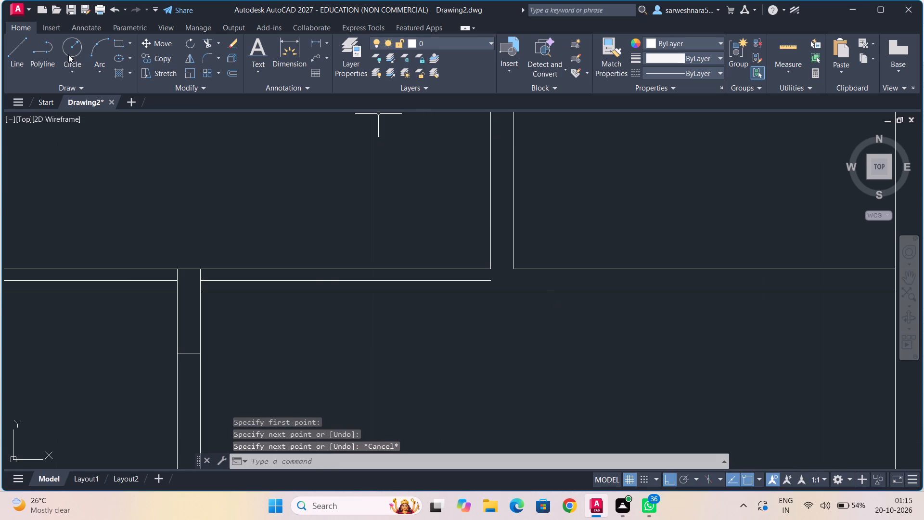
{"action": "left_click", "coordinate": [15, 48]}
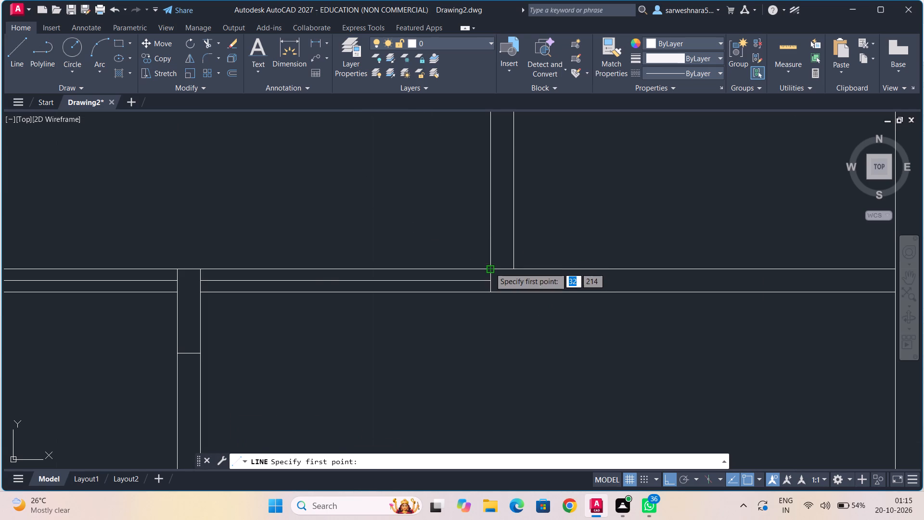
{"action": "left_click", "coordinate": [490, 268]}
{"action": "left_click", "coordinate": [490, 294]}
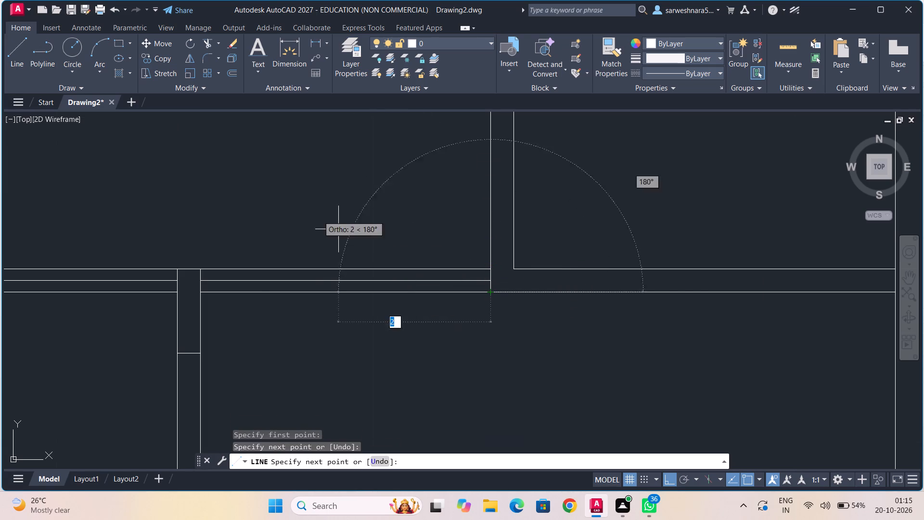
Draw lines from the top-middle room's bottom-right corner: 4 left, 2 back right, 1 left and 0.375 down across the partition.
{"action": "left_click", "coordinate": [21, 57]}
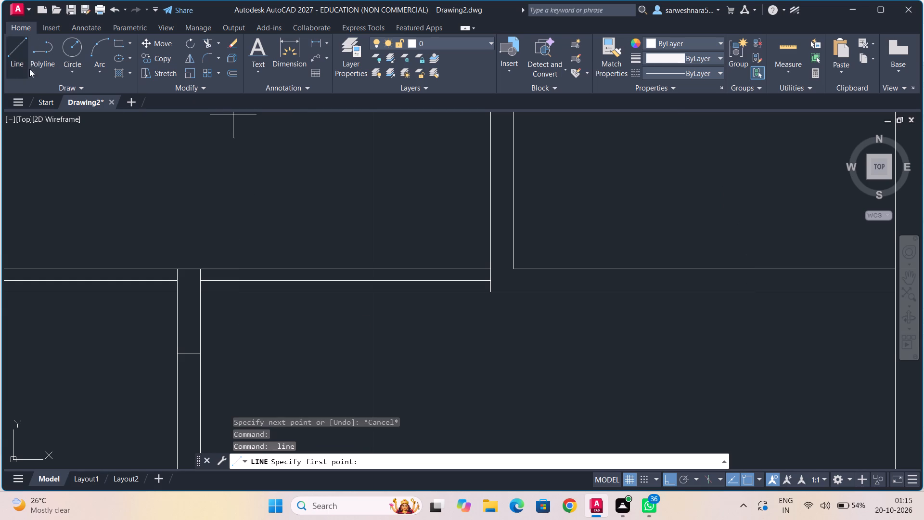
{"action": "left_click", "coordinate": [488, 270]}
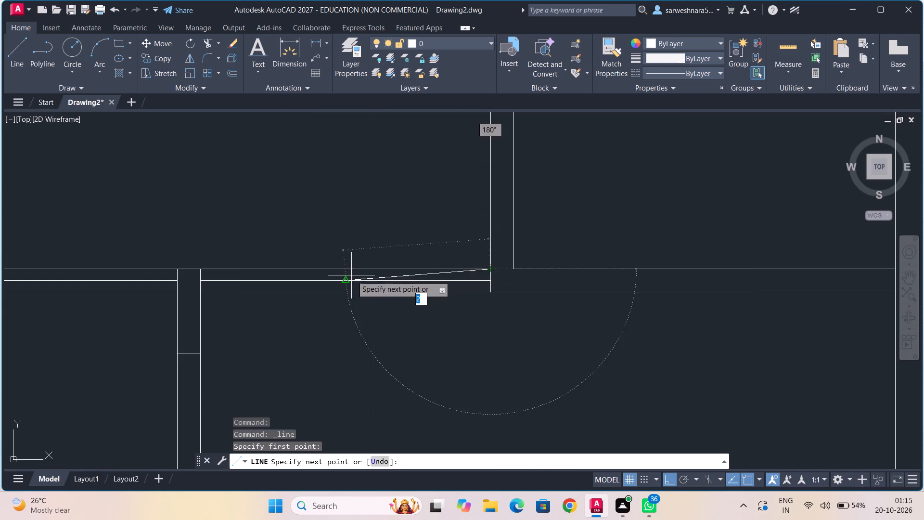
{"action": "key", "text": "4"}
{"action": "key", "text": "Return"}
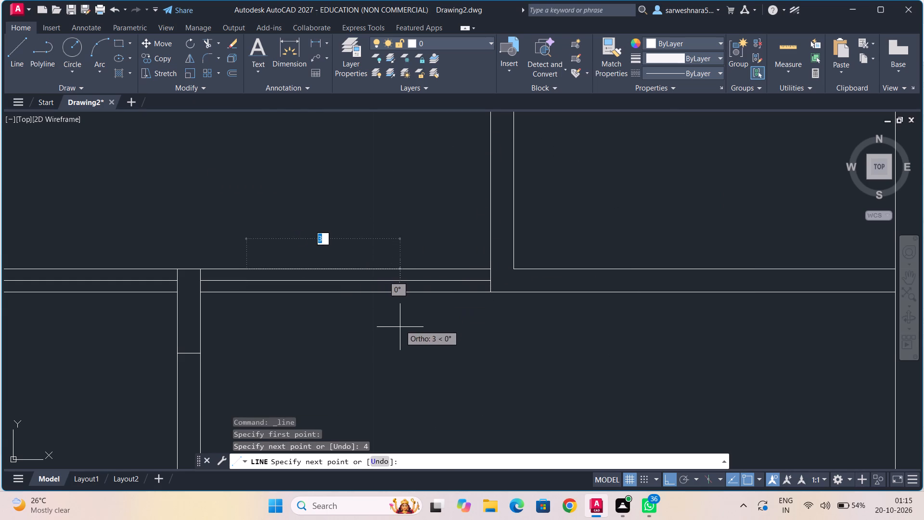
{"action": "key", "text": "2"}
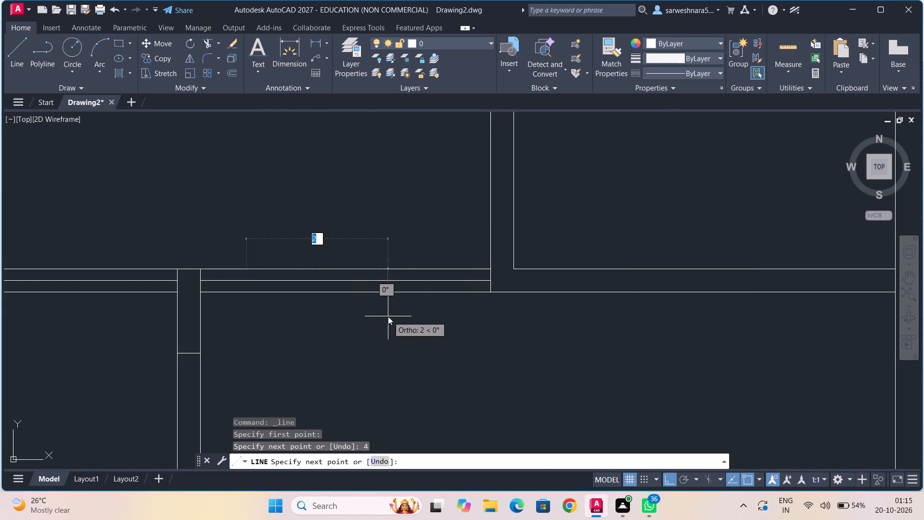
{"action": "key", "text": "Return"}
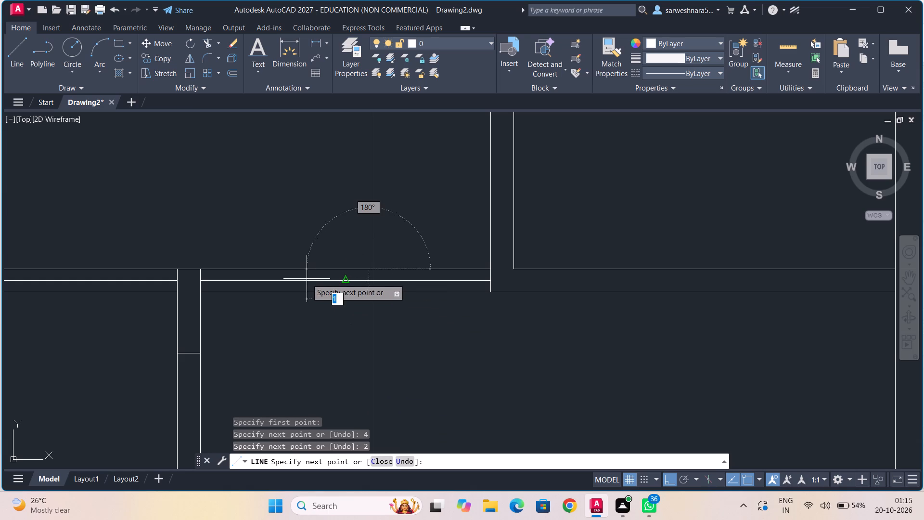
{"action": "key", "text": "1"}
{"action": "key", "text": "Return"}
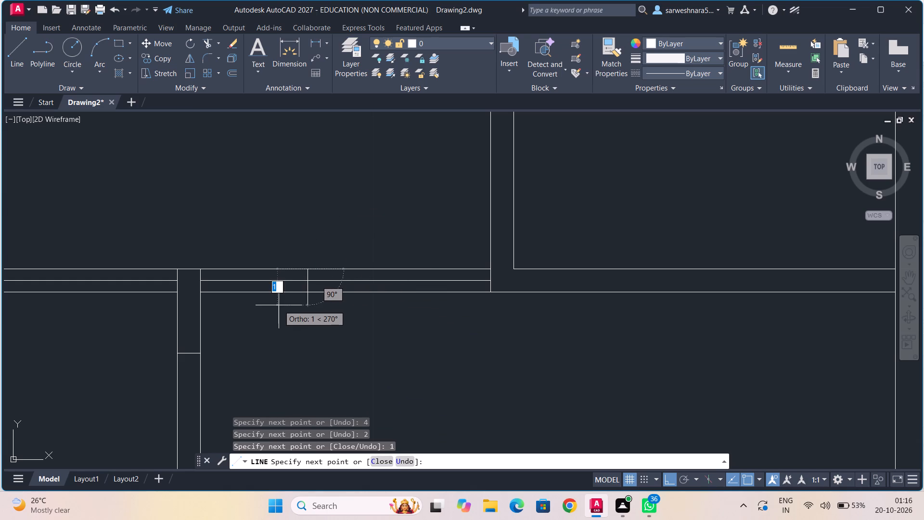
{"action": "type", "text": "0.7"}
{"action": "key", "text": "BackSpace"}
{"action": "type", "text": "375"}
{"action": "key", "text": "Return"}
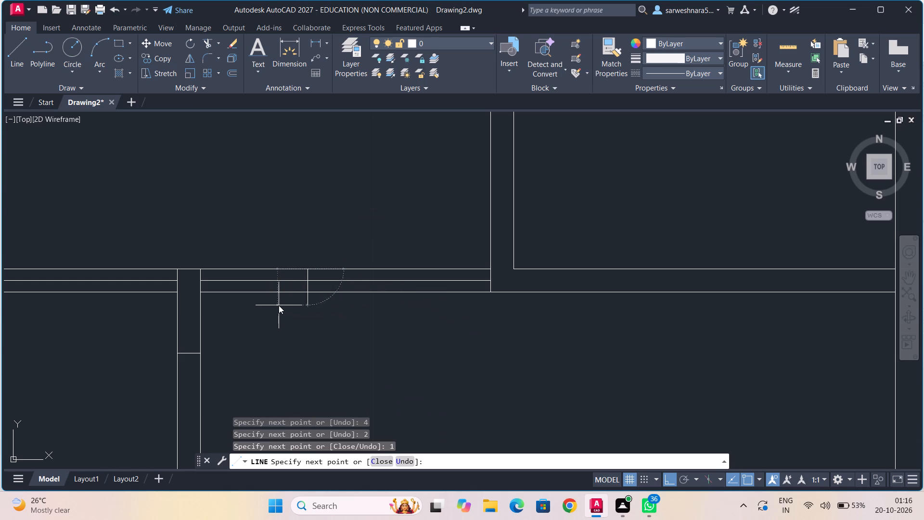
{"action": "key", "text": "Escape"}
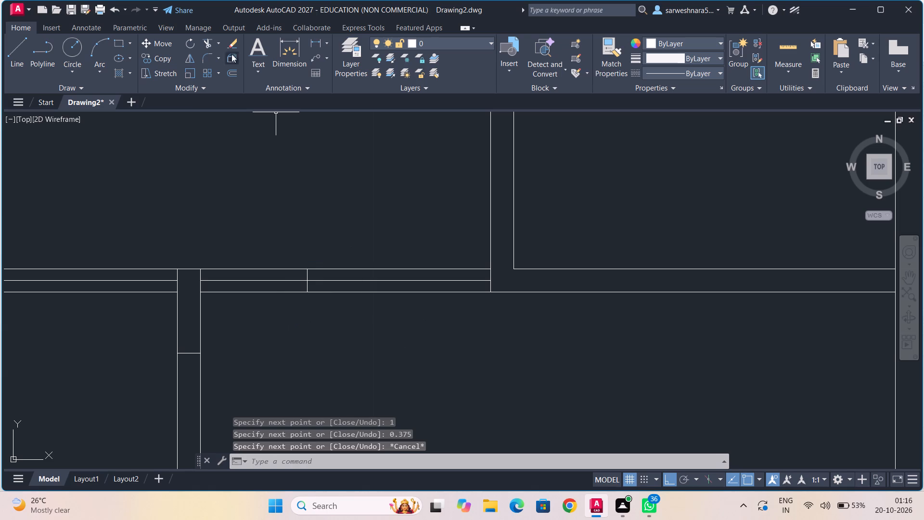
Trim the partition's centre line and lower line between the vertical partition's right face and the new 0.375 cross line.
{"action": "left_click", "coordinate": [209, 40]}
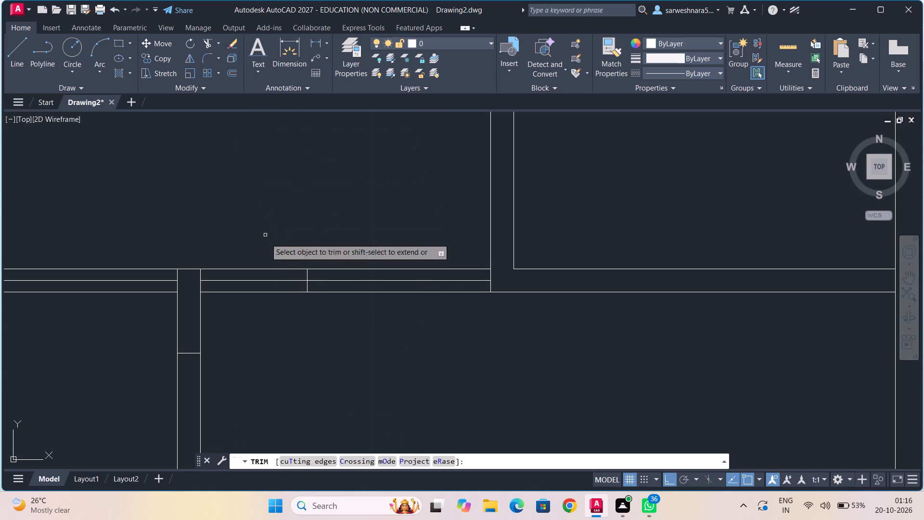
{"action": "left_click", "coordinate": [273, 280]}
{"action": "left_click", "coordinate": [273, 293]}
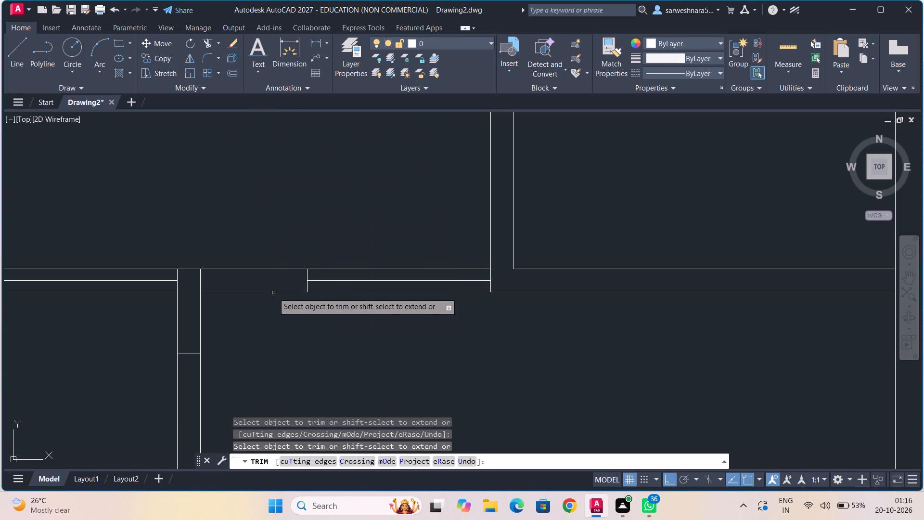
{"action": "left_click", "coordinate": [274, 291]}
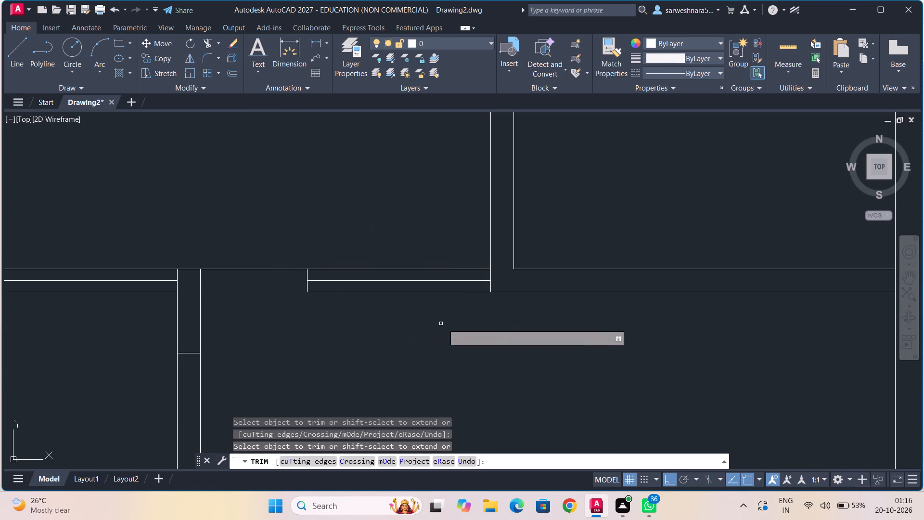
Draw a line from the top of the partition's cross line below the top-middle room: 1 right, 0.375 down across the partition.
{"action": "scroll", "coordinate": [455, 324], "scroll_direction": "down", "scroll_amount": 3}
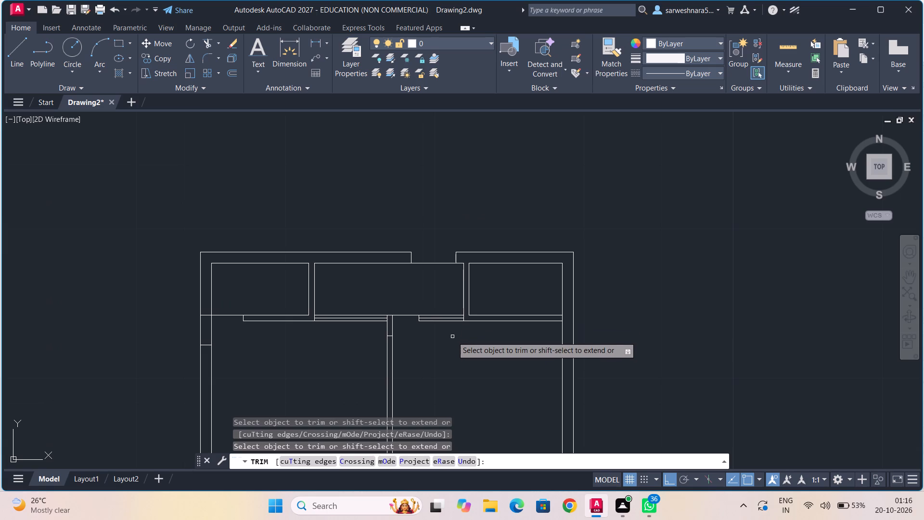
{"action": "left_click", "coordinate": [16, 53]}
{"action": "scroll", "coordinate": [448, 294], "scroll_direction": "up", "scroll_amount": 2}
{"action": "middle_click_drag", "start_coordinate": [448, 294], "coordinate": [288, 194]}
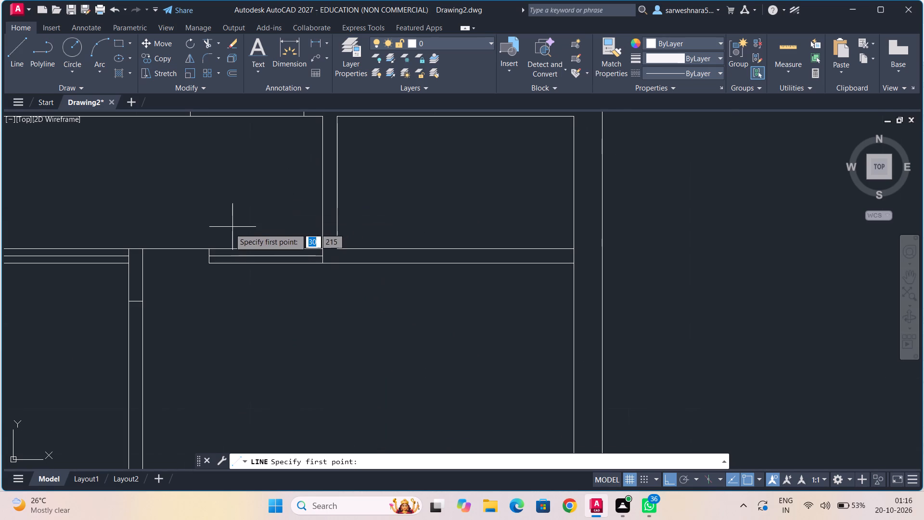
{"action": "left_click", "coordinate": [208, 247]}
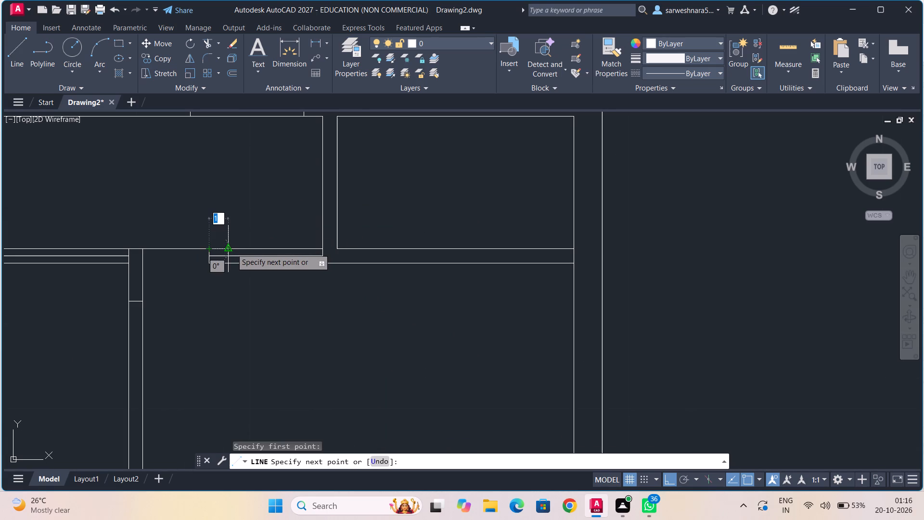
{"action": "left_click", "coordinate": [231, 248]}
{"action": "type", "text": "0.375"}
{"action": "key", "text": "Return"}
{"action": "key", "text": "Escape"}
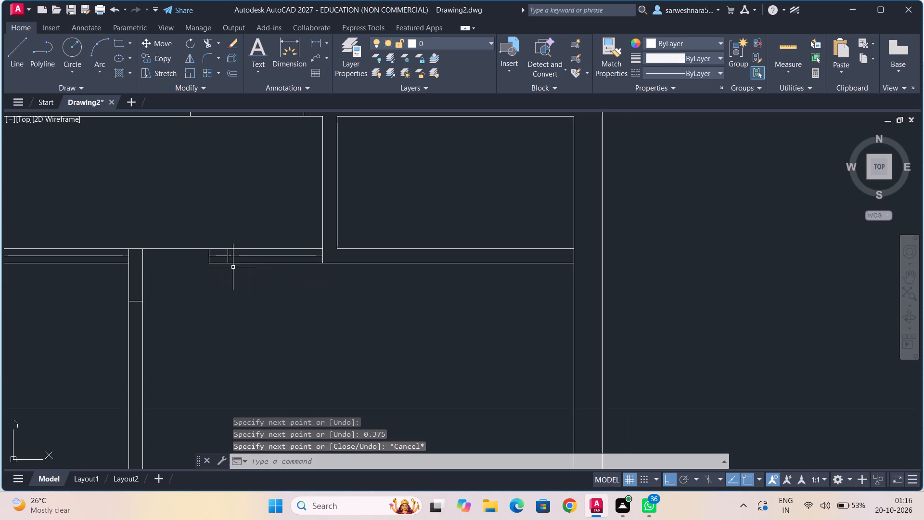
Trim the partition's centre line, old cross line and lower line on the left of the new 0.375 cross line.
{"action": "scroll", "coordinate": [262, 274], "scroll_direction": "up", "scroll_amount": 2}
{"action": "middle_click_drag", "start_coordinate": [231, 267], "coordinate": [255, 289]}
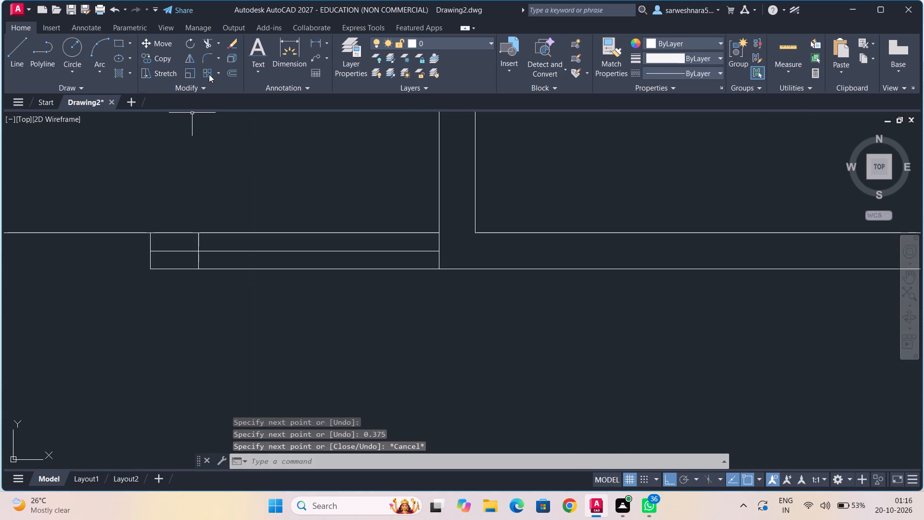
{"action": "left_click", "coordinate": [205, 46]}
{"action": "left_click", "coordinate": [173, 250]}
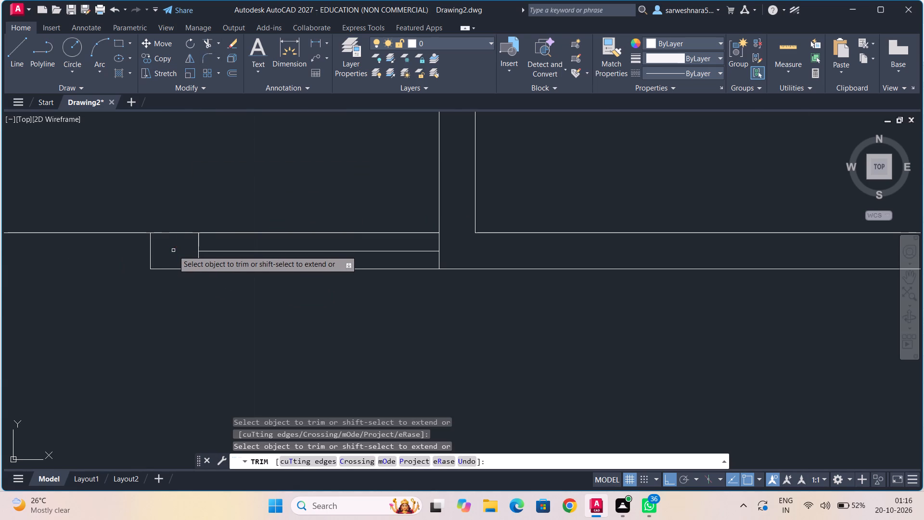
{"action": "left_click", "coordinate": [150, 241]}
{"action": "left_click", "coordinate": [168, 268]}
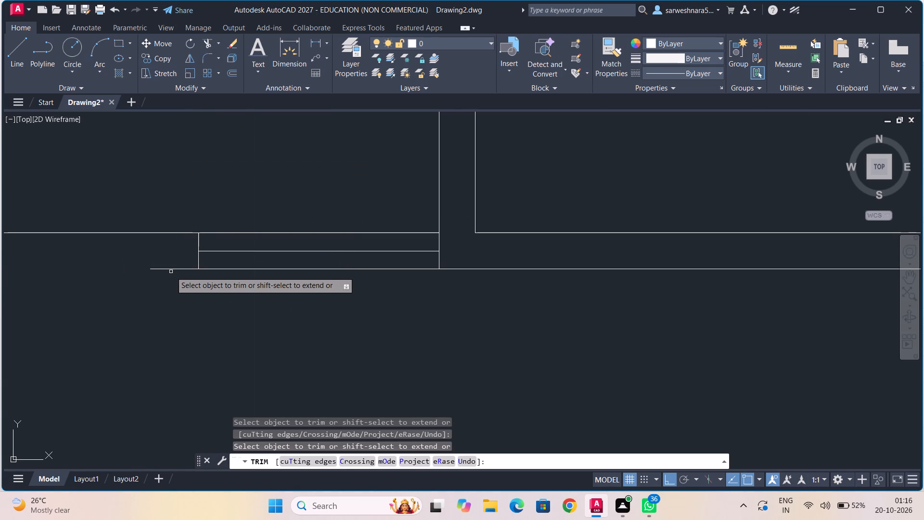
{"action": "left_click", "coordinate": [171, 268]}
Start a line at the top-left room's upper-left inner corner and run it 1 and another 1 right along the inner wall face.
{"action": "scroll", "coordinate": [178, 278], "scroll_direction": "down", "scroll_amount": 3}
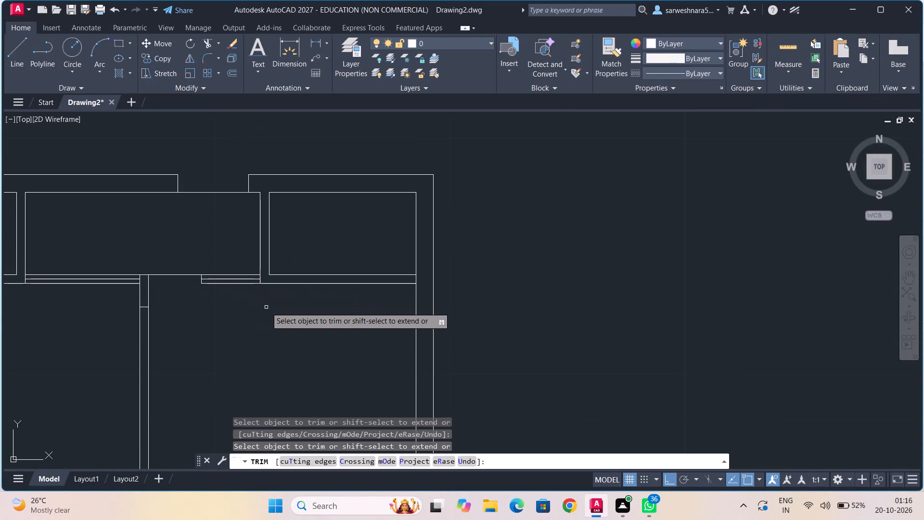
{"action": "middle_click_drag", "start_coordinate": [266, 307], "coordinate": [242, 317]}
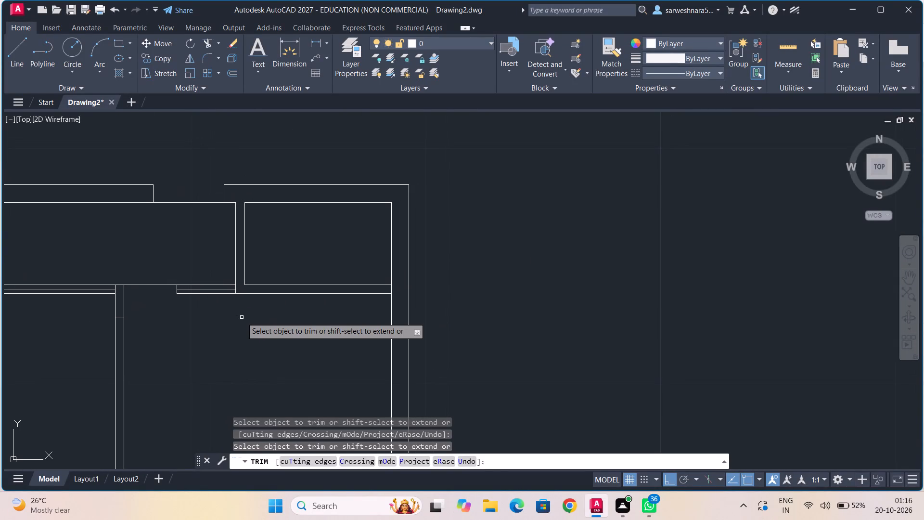
{"action": "middle_click_drag", "start_coordinate": [261, 242], "coordinate": [234, 263]}
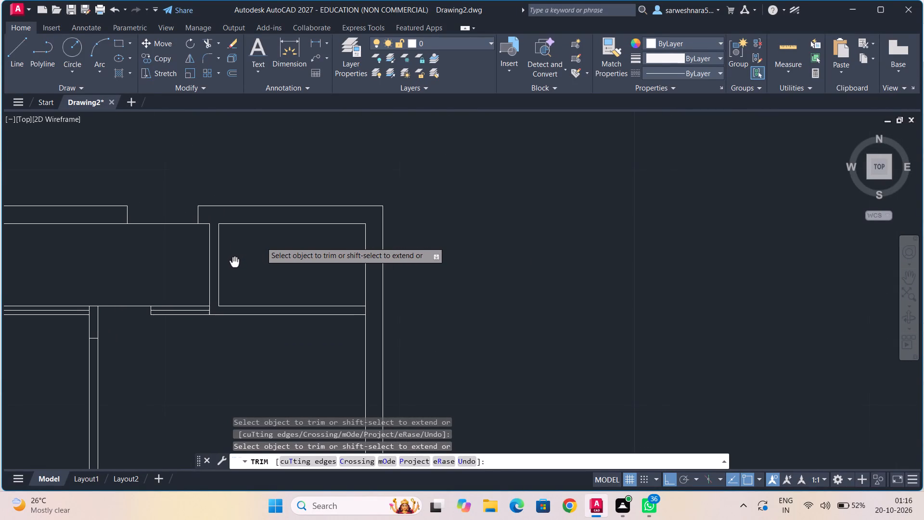
{"action": "middle_click_drag", "start_coordinate": [234, 263], "coordinate": [449, 259]}
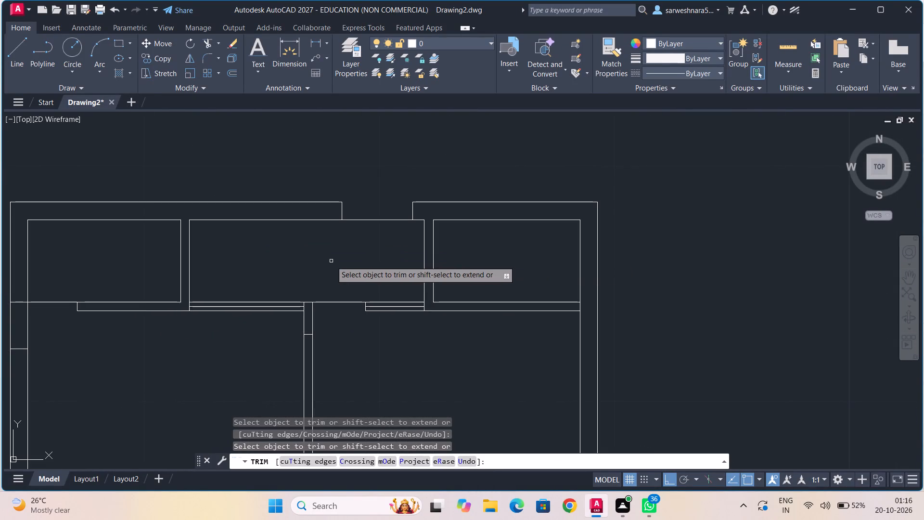
{"action": "scroll", "coordinate": [331, 261], "scroll_direction": "down", "scroll_amount": 1}
{"action": "middle_click_drag", "start_coordinate": [331, 261], "coordinate": [335, 250]}
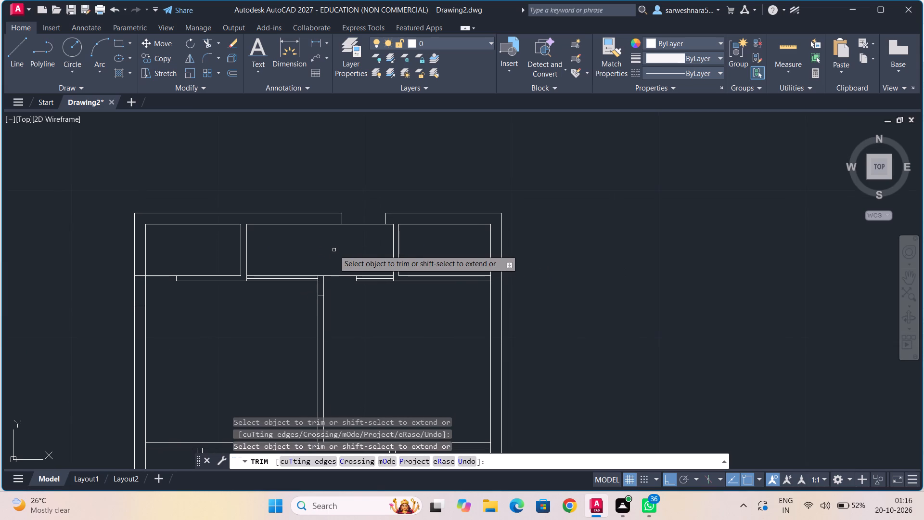
{"action": "scroll", "coordinate": [201, 234], "scroll_direction": "up", "scroll_amount": 1}
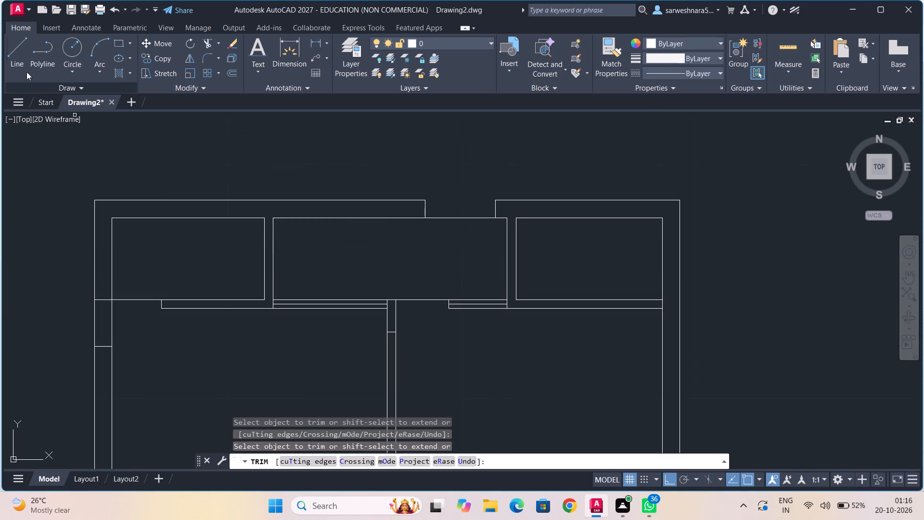
{"action": "left_click", "coordinate": [17, 63]}
{"action": "left_click", "coordinate": [110, 219]}
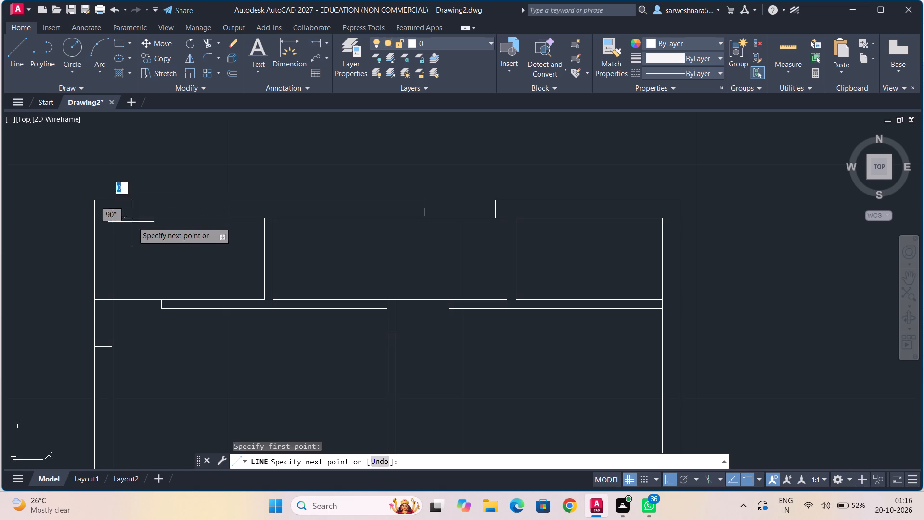
{"action": "key", "text": "1"}
{"action": "key", "text": "Return"}
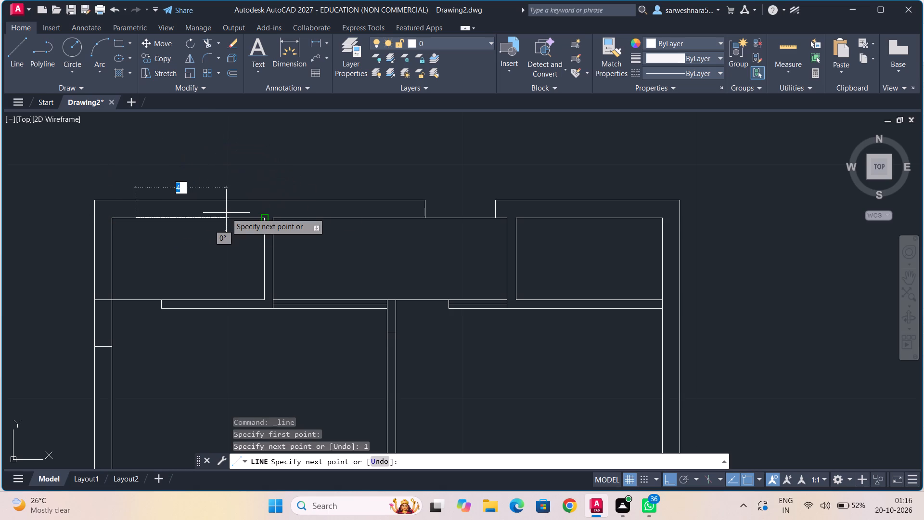
{"action": "key", "text": "1"}
{"action": "key", "text": "Return"}
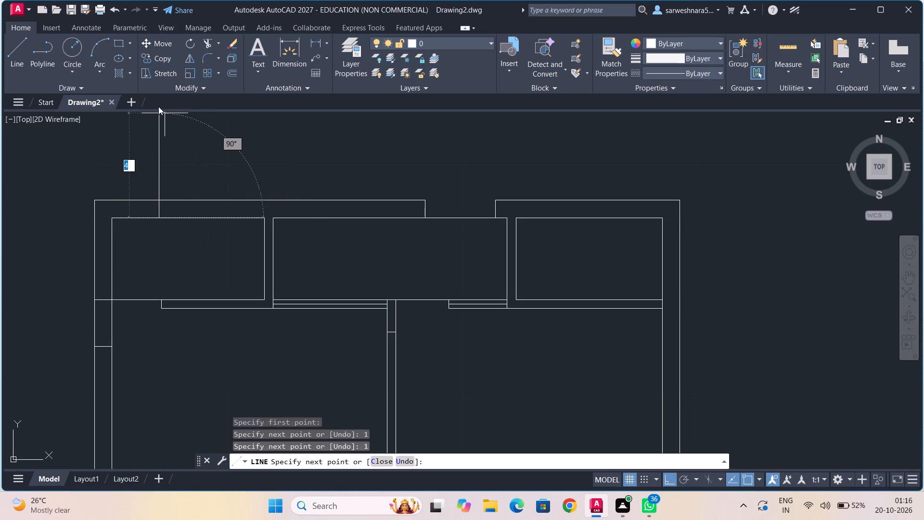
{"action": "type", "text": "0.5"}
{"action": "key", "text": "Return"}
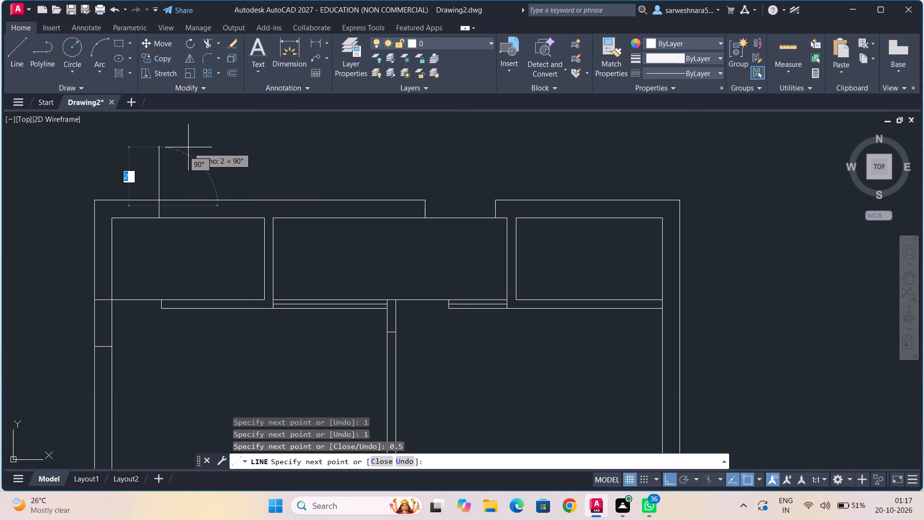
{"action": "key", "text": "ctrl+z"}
Continue the line 0.75 up across the outer wall, 2 and another 0.5 right along the outer face, and 0.75 down.
{"action": "type", "text": "0.75"}
{"action": "key", "text": "Return"}
{"action": "key", "text": "2"}
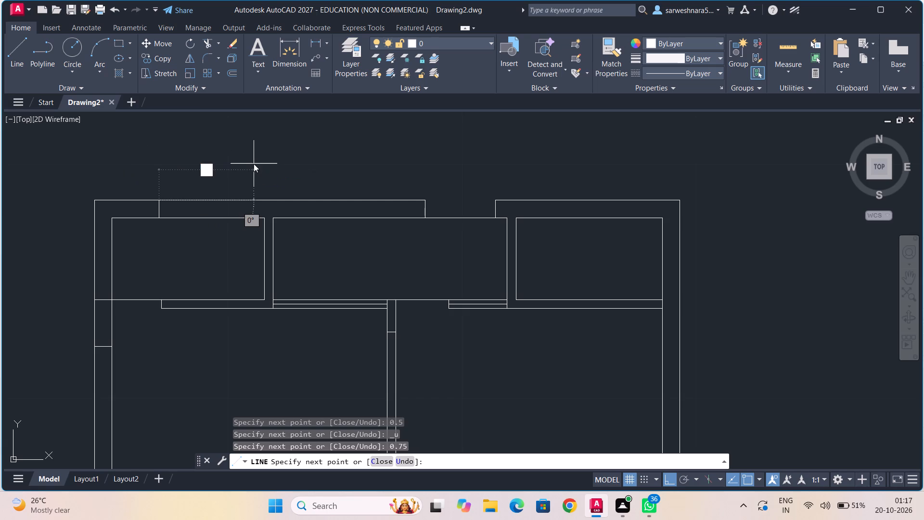
{"action": "key", "text": "Return"}
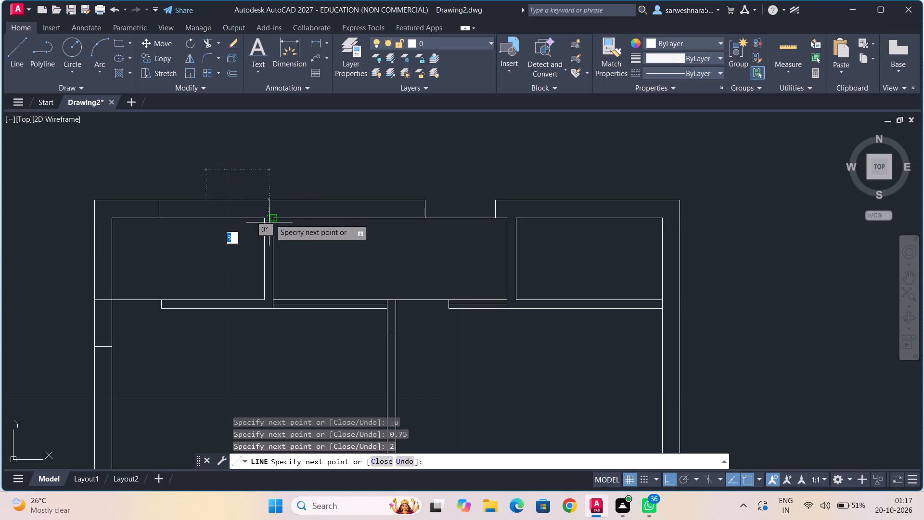
{"action": "type", "text": "0.5"}
{"action": "key", "text": "Return"}
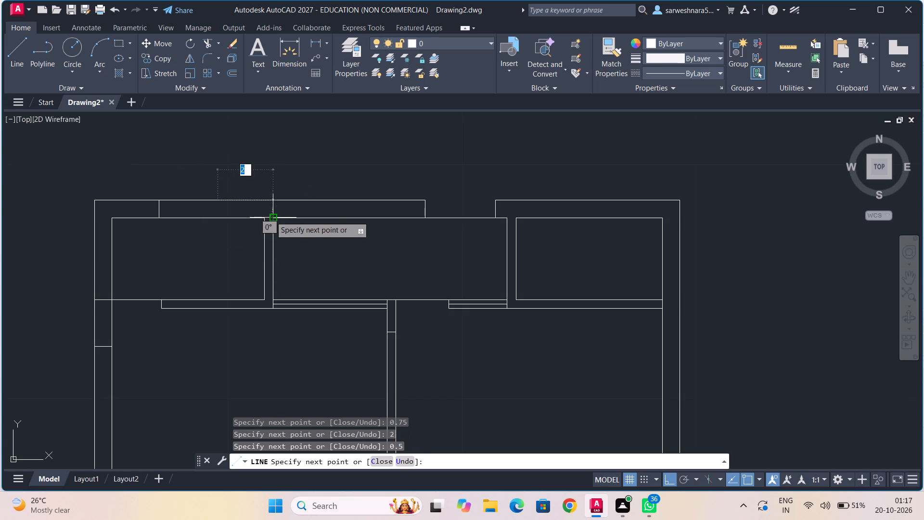
{"action": "type", "text": "0.75"}
{"action": "key", "text": "Return"}
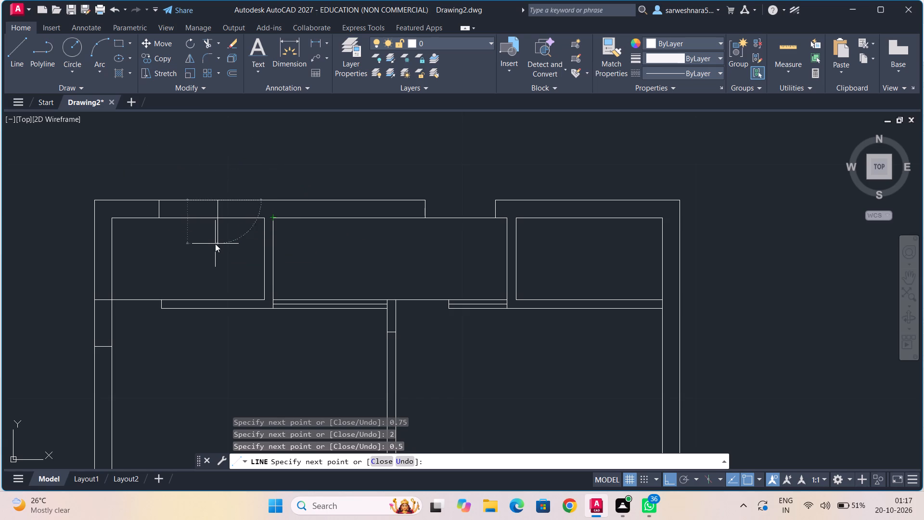
{"action": "key", "text": "Escape"}
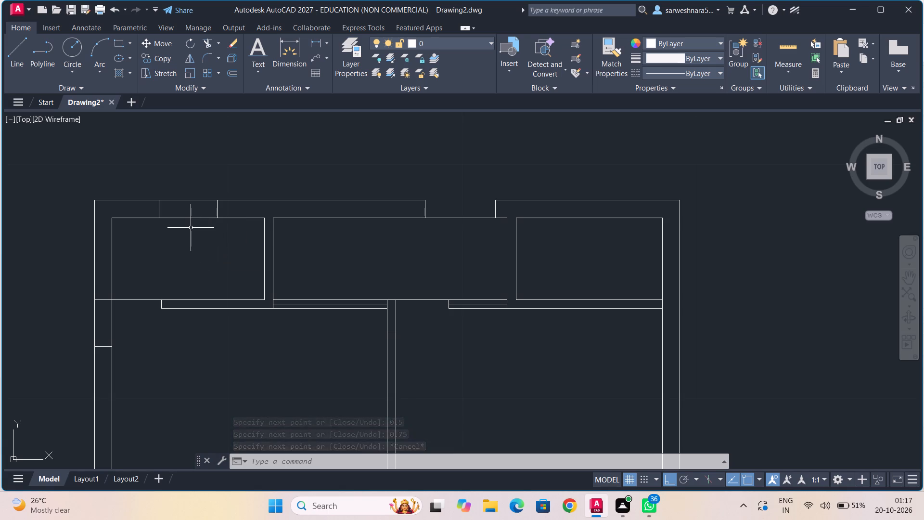
Draw a horizontal centre line between the midpoints of the two cross lines in the top wall above the top-left room.
{"action": "left_click", "coordinate": [21, 60]}
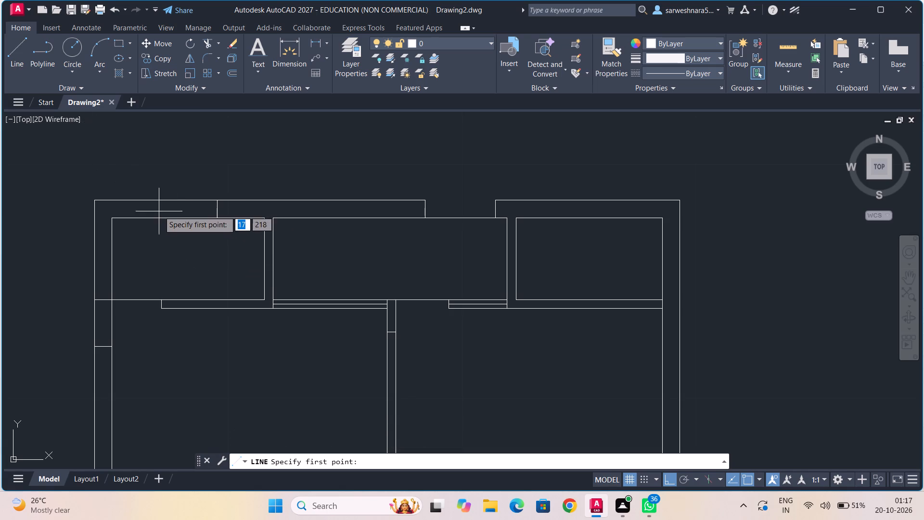
{"action": "left_click", "coordinate": [158, 211]}
{"action": "left_click", "coordinate": [216, 212]}
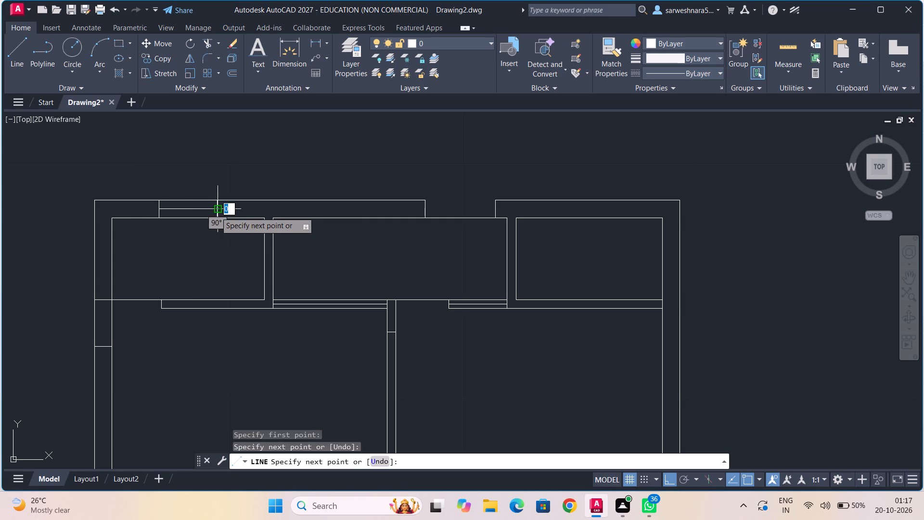
{"action": "middle_click_drag", "start_coordinate": [408, 215], "coordinate": [331, 215]}
{"action": "key", "text": "Escape"}
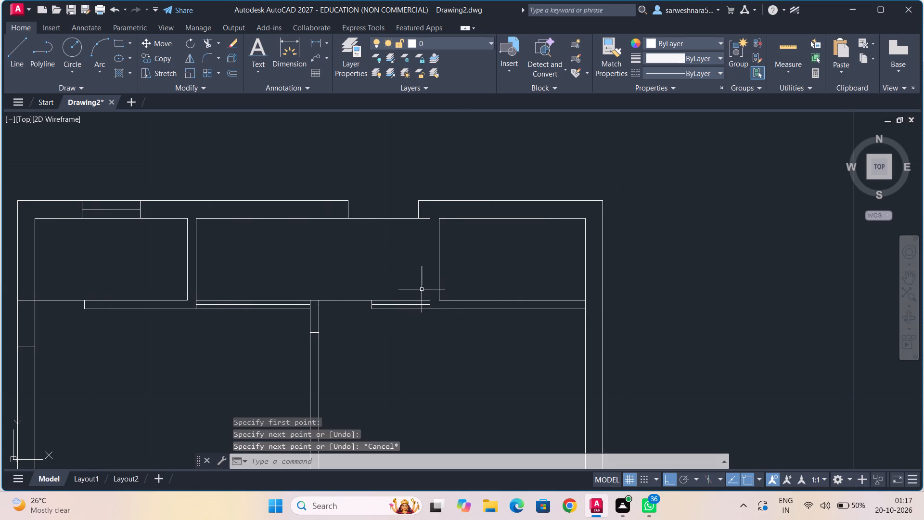
Draw lines from the top-right room's upper-left inner corner: 2 right, 0.75 up across the outer wall, 2.5 right and 0.75 down.
{"action": "scroll", "coordinate": [476, 265], "scroll_direction": "up", "scroll_amount": 1}
{"action": "middle_click_drag", "start_coordinate": [476, 265], "coordinate": [388, 290]}
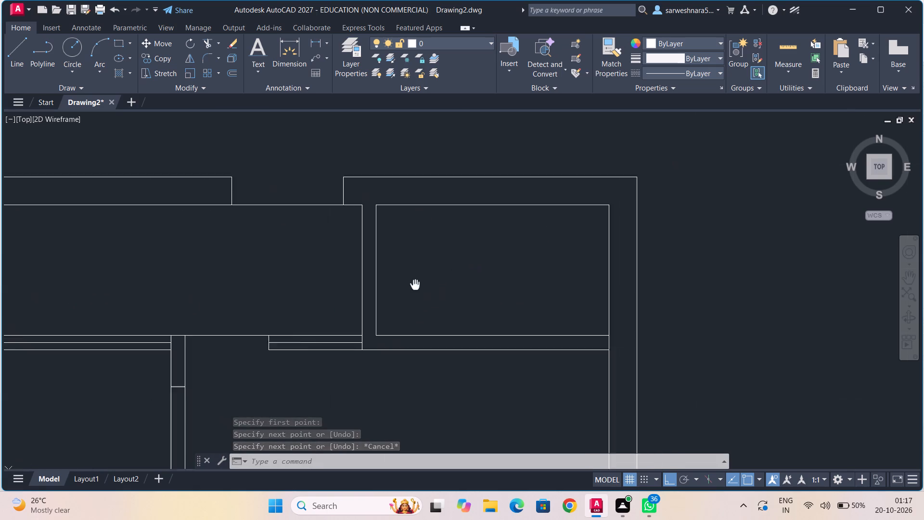
{"action": "middle_click_drag", "start_coordinate": [388, 290], "coordinate": [303, 296]}
{"action": "left_click", "coordinate": [17, 49]}
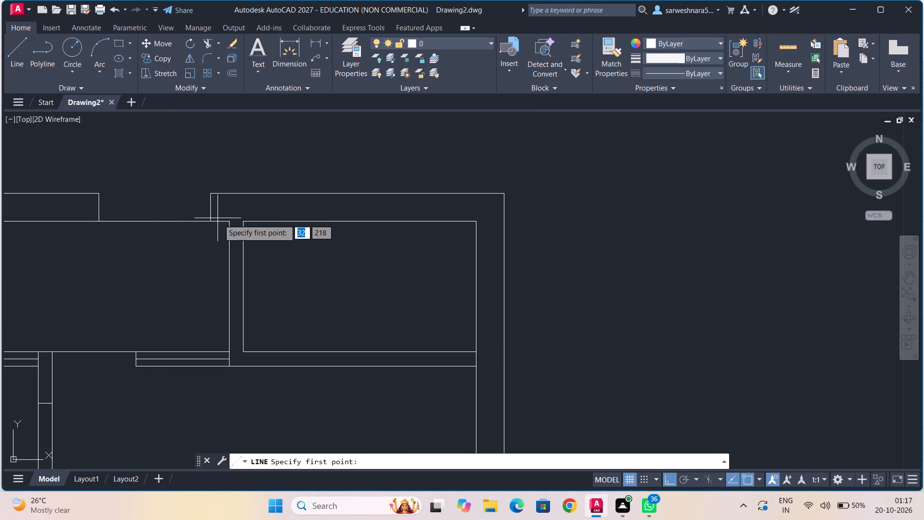
{"action": "left_click", "coordinate": [244, 223]}
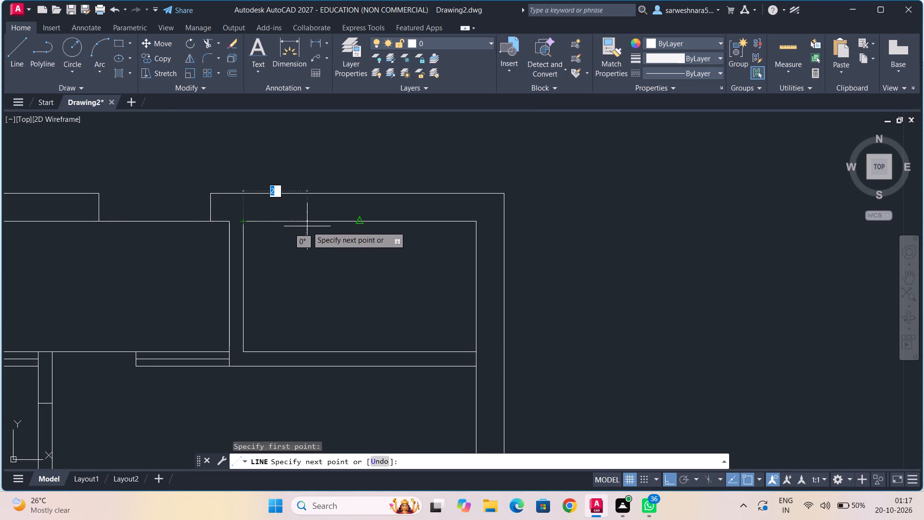
{"action": "key", "text": "2"}
{"action": "key", "text": "Return"}
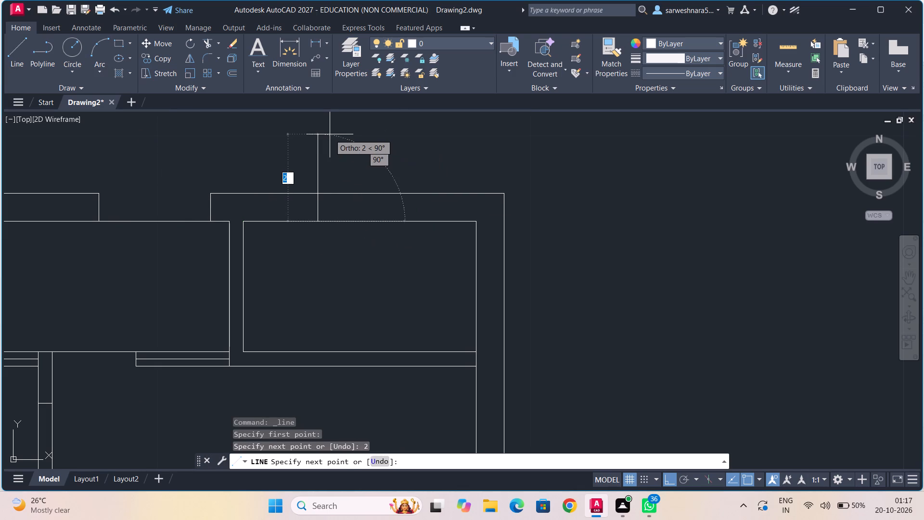
{"action": "type", "text": "0.75"}
{"action": "key", "text": "Return"}
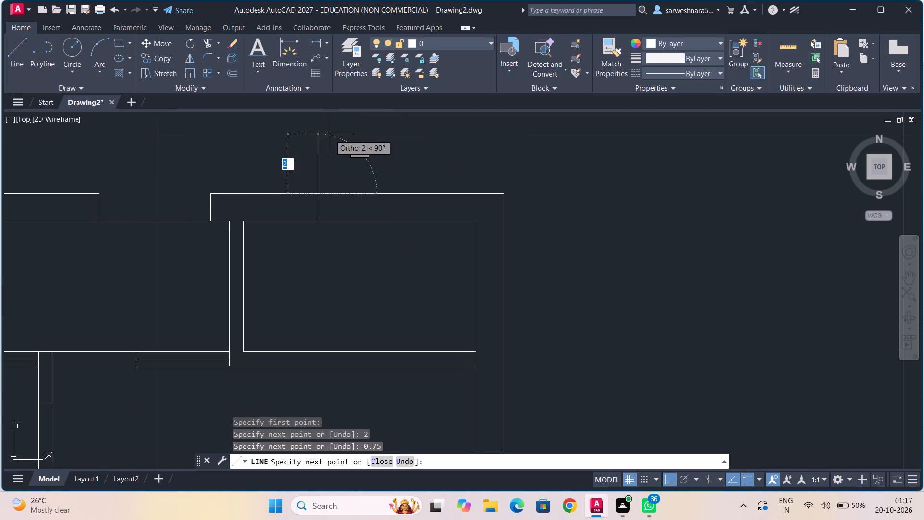
{"action": "type", "text": "2.5"}
{"action": "key", "text": "Return"}
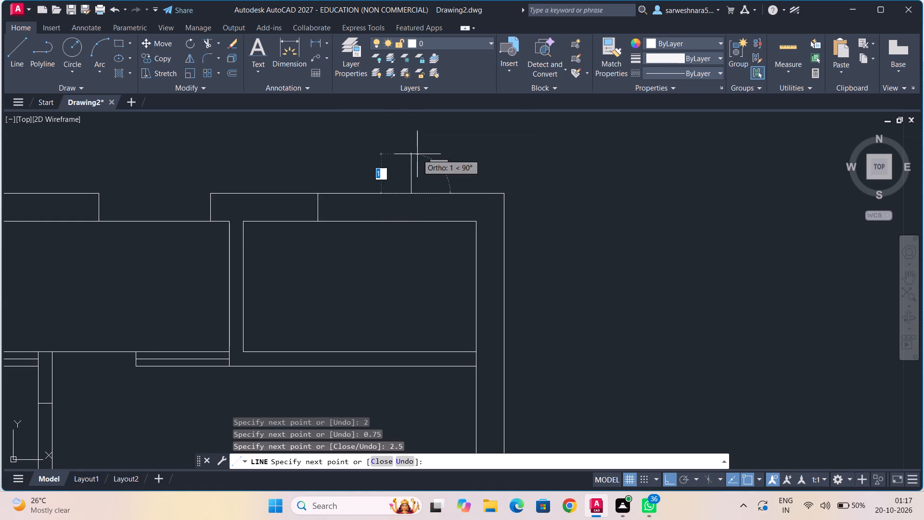
{"action": "type", "text": "0.5"}
{"action": "key", "text": "BackSpace"}
{"action": "type", "text": "75"}
{"action": "key", "text": "Return"}
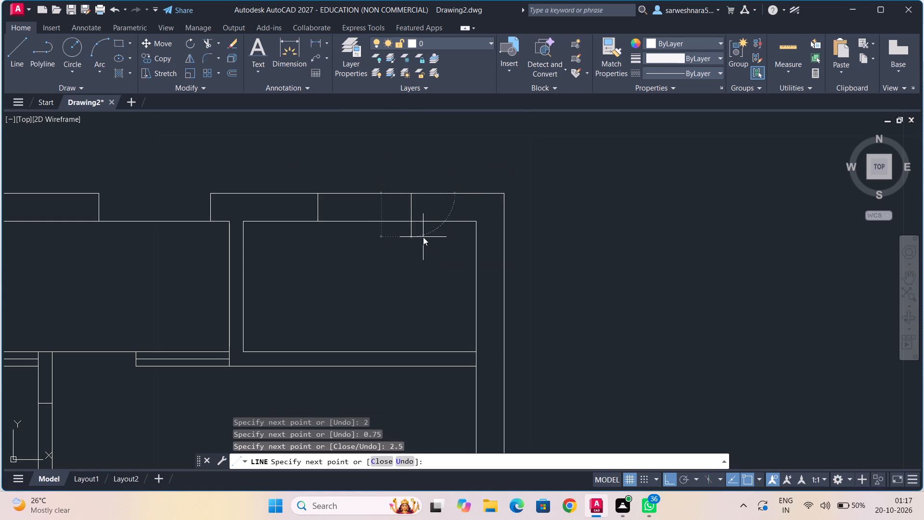
{"action": "key", "text": "Escape"}
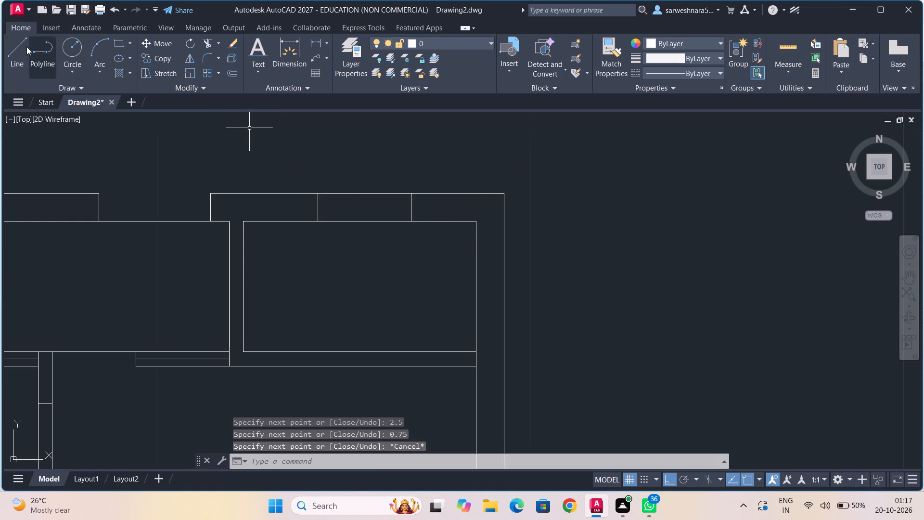
Draw a horizontal centre line between the midpoints of the two cross lines in the top wall above the top-right room.
{"action": "left_click", "coordinate": [20, 47]}
{"action": "left_click", "coordinate": [318, 208]}
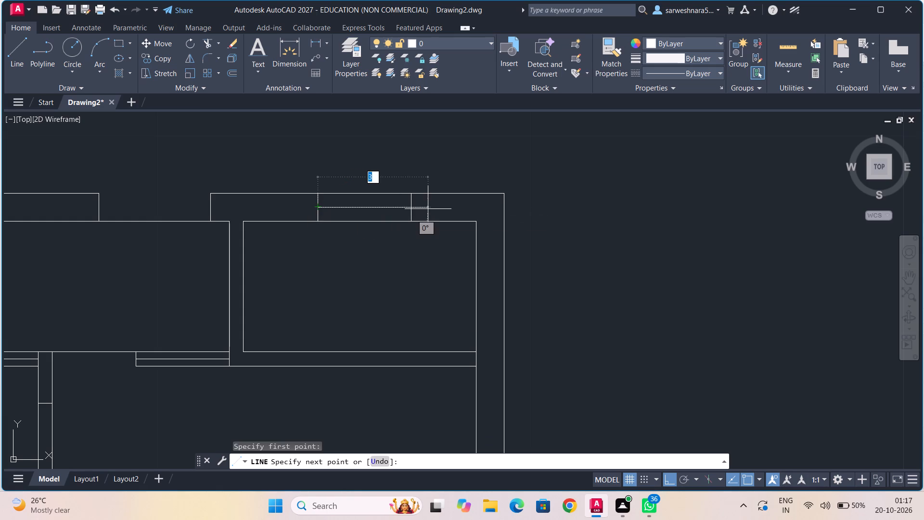
{"action": "left_click", "coordinate": [409, 210]}
{"action": "key", "text": "Escape"}
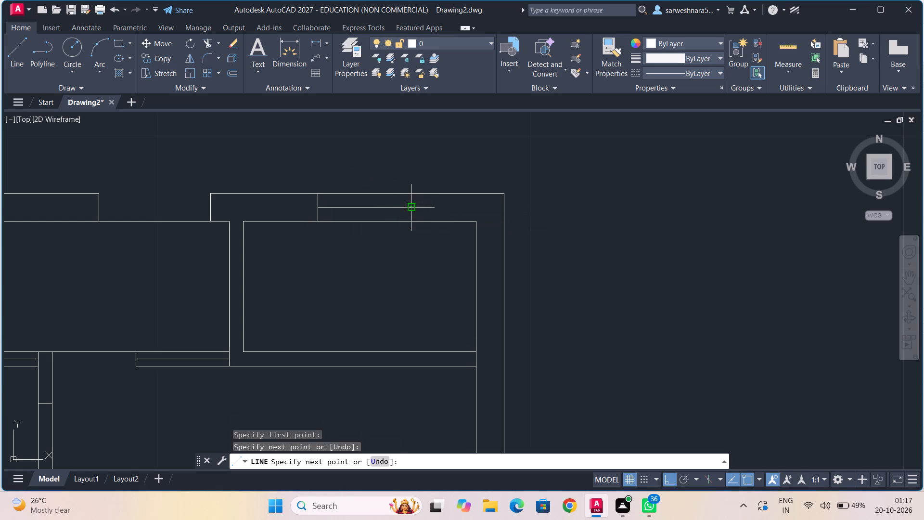
Draw lines from the top-right room's lower-left inner corner: 5 right, 1 back left and 0.375 down across the partition.
{"action": "middle_click_drag", "start_coordinate": [433, 281], "coordinate": [337, 151]}
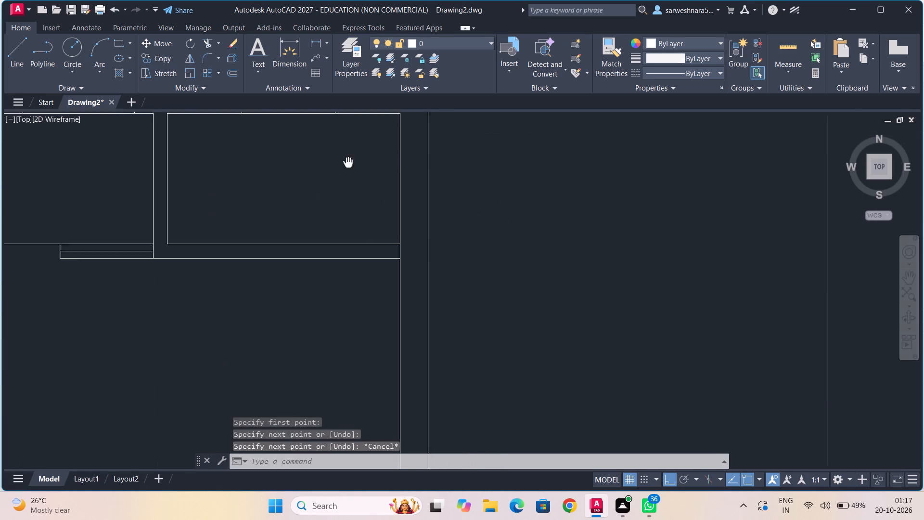
{"action": "middle_click_drag", "start_coordinate": [337, 151], "coordinate": [317, 144]}
{"action": "left_click", "coordinate": [18, 51]}
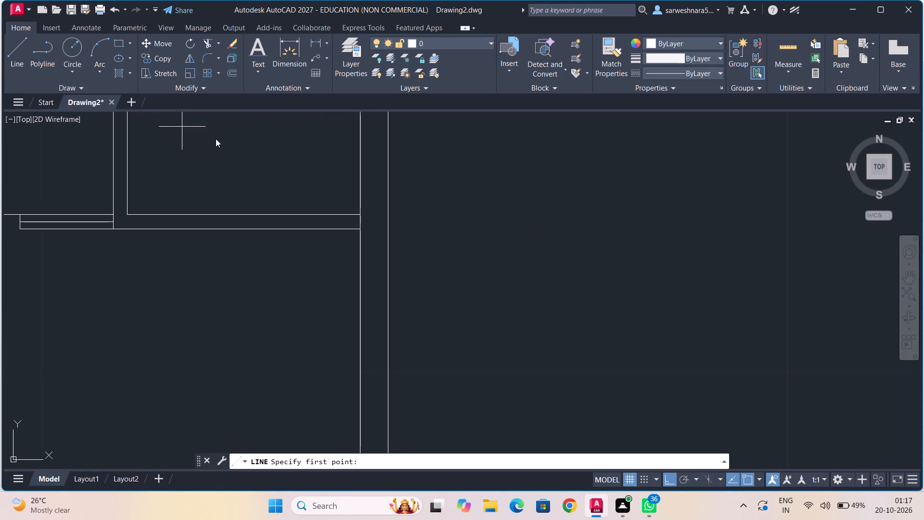
{"action": "middle_click_drag", "start_coordinate": [271, 187], "coordinate": [286, 218]}
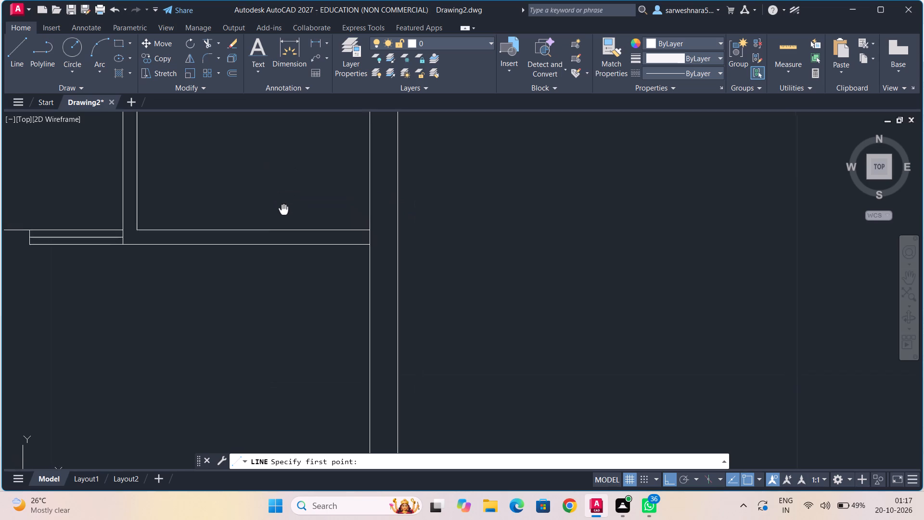
{"action": "middle_click_drag", "start_coordinate": [286, 218], "coordinate": [295, 235]}
{"action": "left_click", "coordinate": [152, 263]}
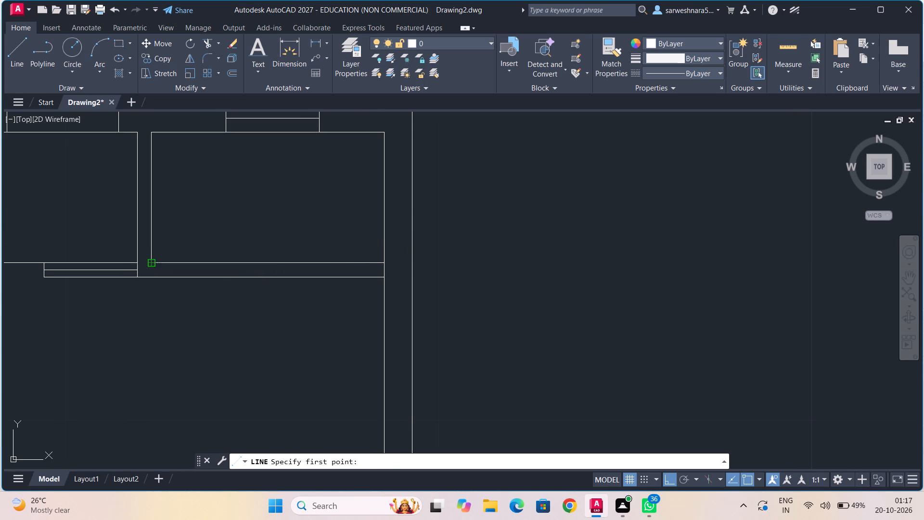
{"action": "key", "text": "5"}
{"action": "key", "text": "Return"}
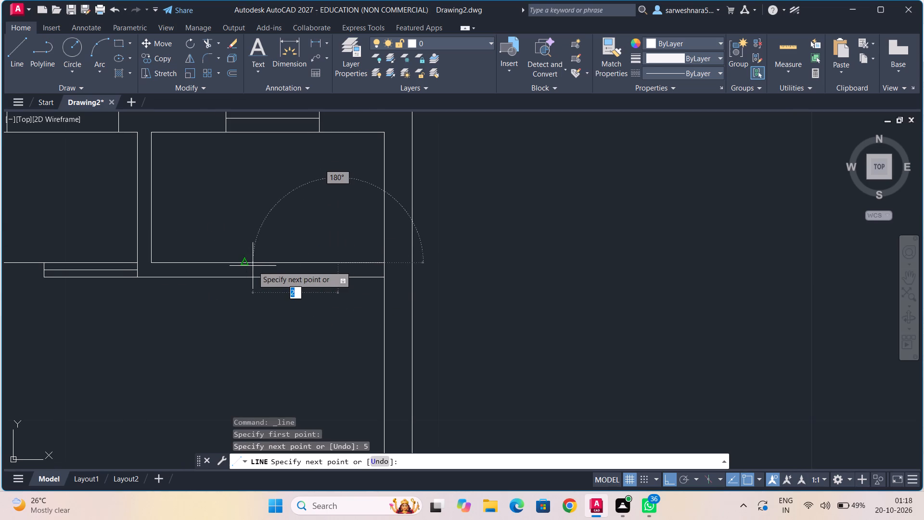
{"action": "key", "text": "1"}
{"action": "key", "text": "Return"}
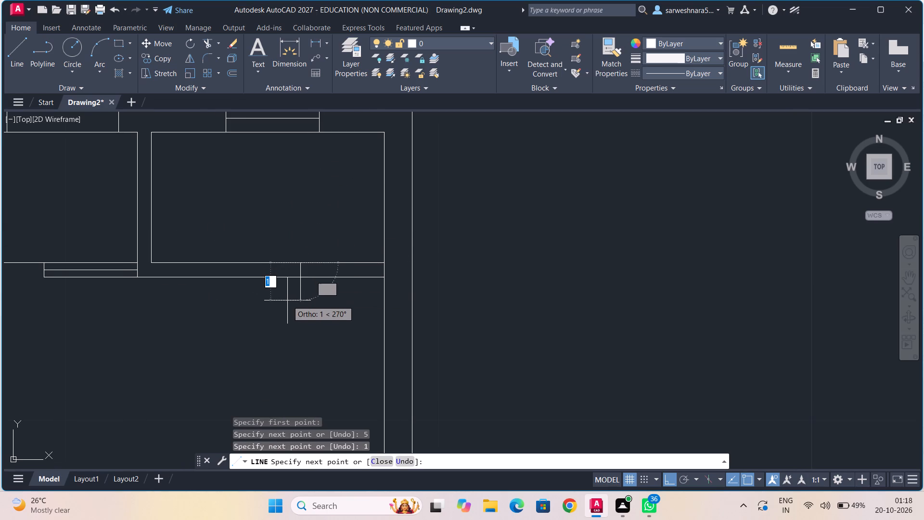
{"action": "type", "text": "0.375"}
{"action": "key", "text": "Return"}
{"action": "key", "text": "Escape"}
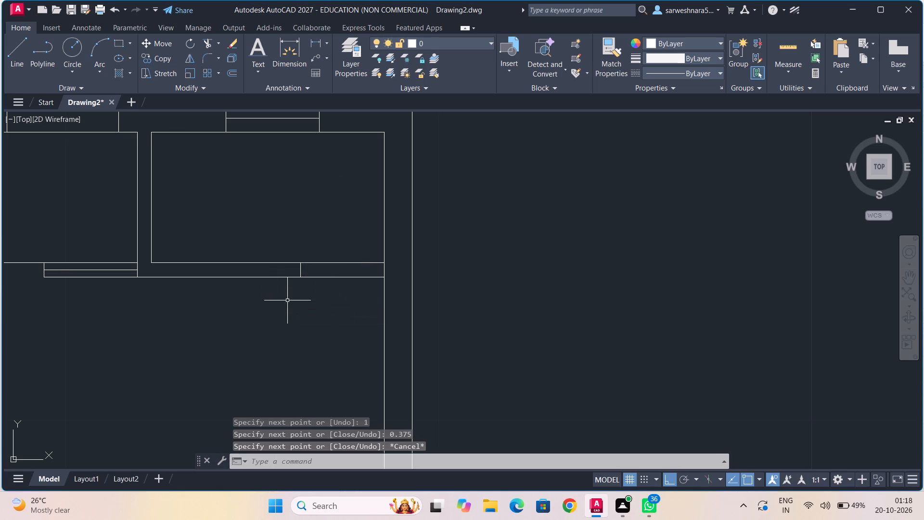
Draw lines from the top-right room's lower-right inner corner: 2 down, 0.75 right across the outer wall, 2 up and 0.75 left.
{"action": "left_click", "coordinate": [24, 55]}
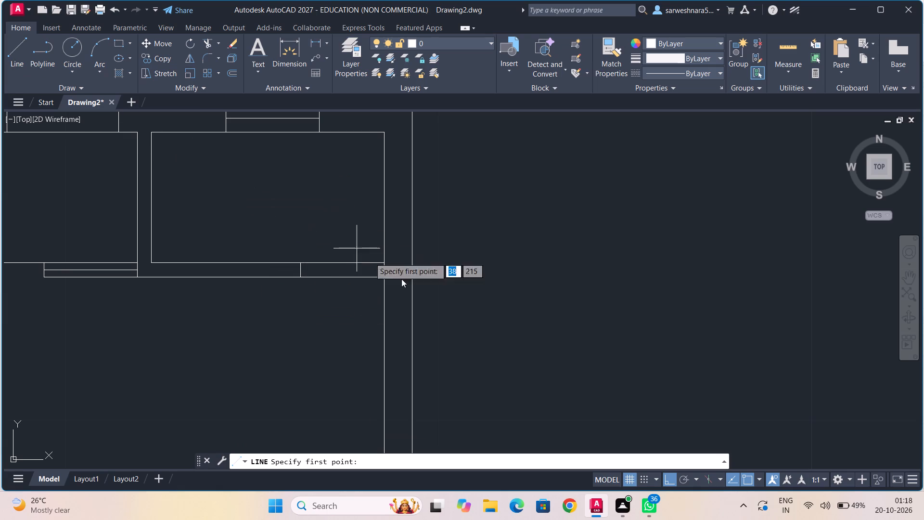
{"action": "left_click", "coordinate": [384, 260]}
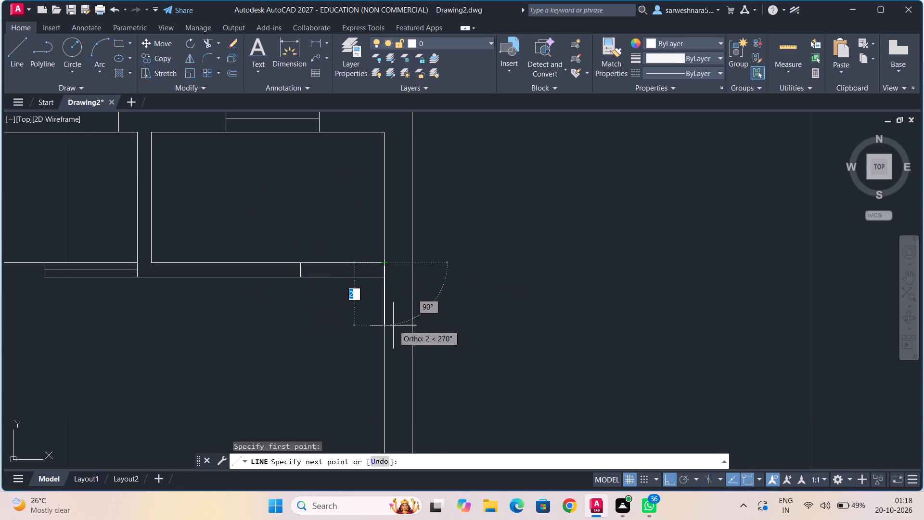
{"action": "key", "text": "2"}
{"action": "key", "text": "Return"}
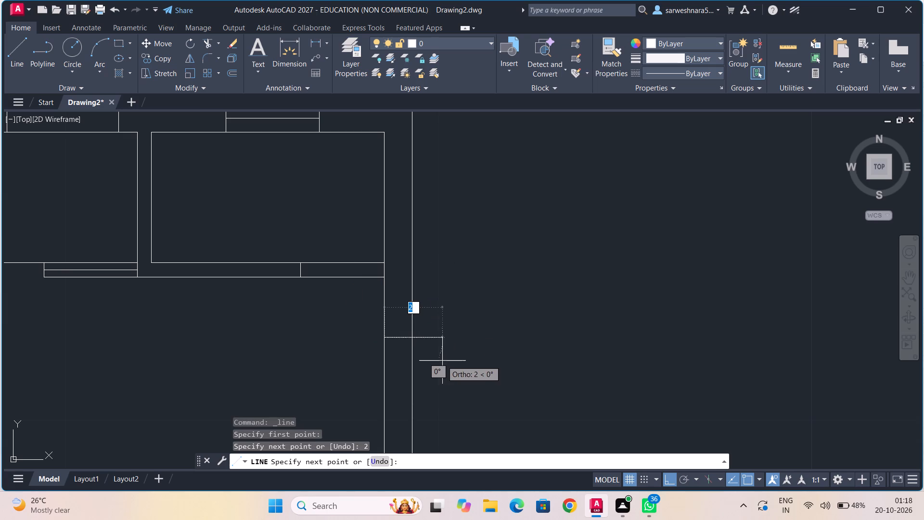
{"action": "type", "text": "0."}
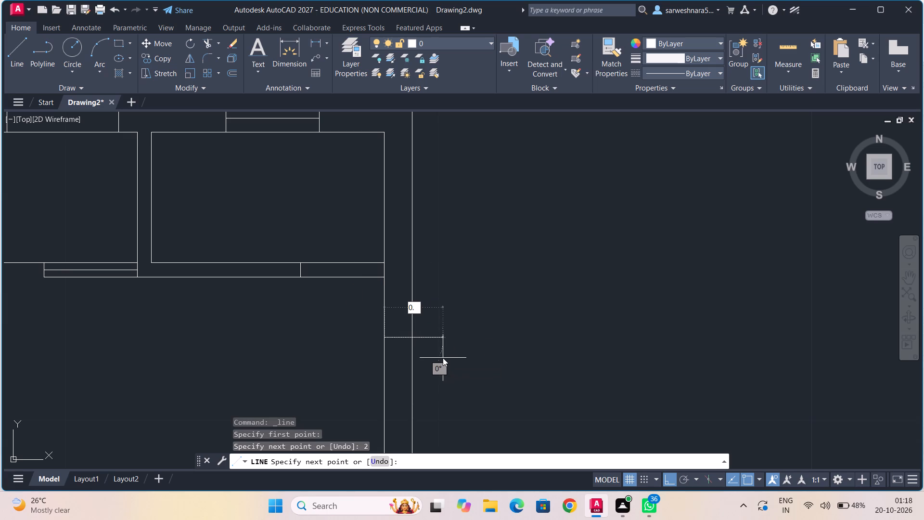
{"action": "type", "text": "75"}
{"action": "key", "text": "Return"}
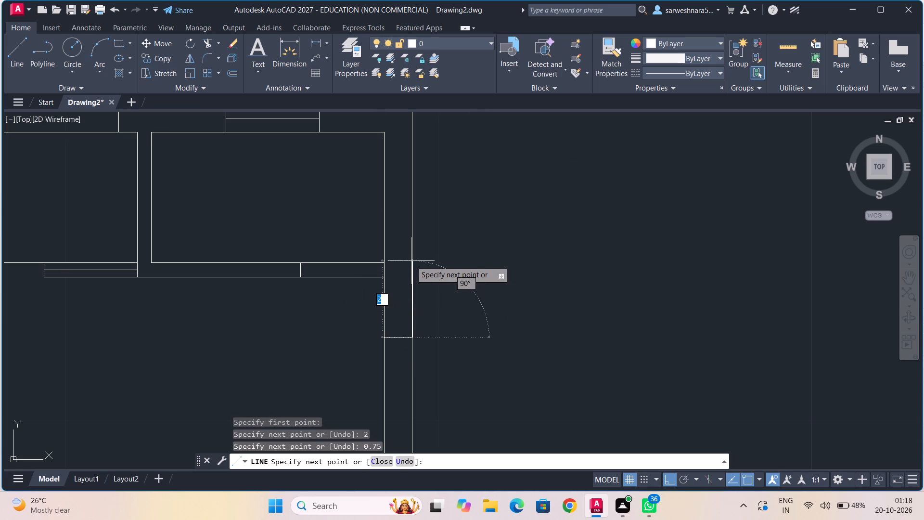
{"action": "key", "text": "2"}
{"action": "key", "text": "Return"}
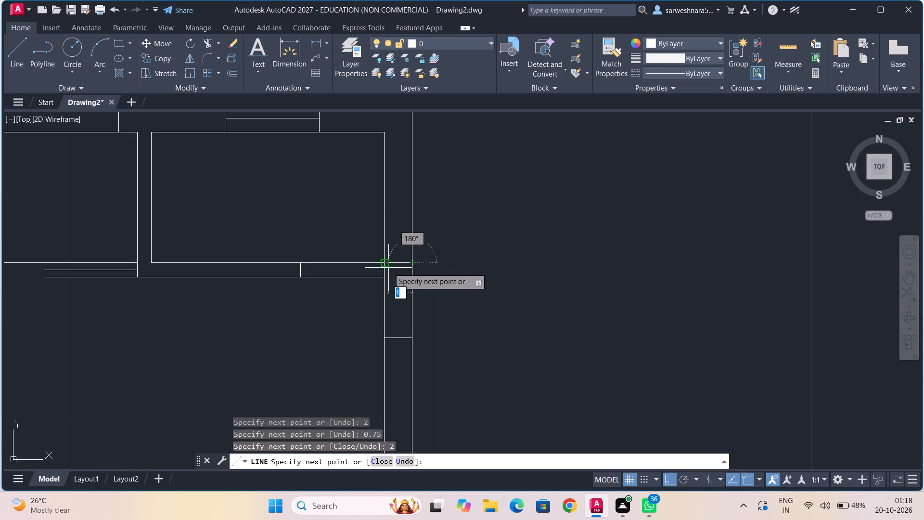
{"action": "type", "text": "0.375"}
{"action": "key", "text": "Return"}
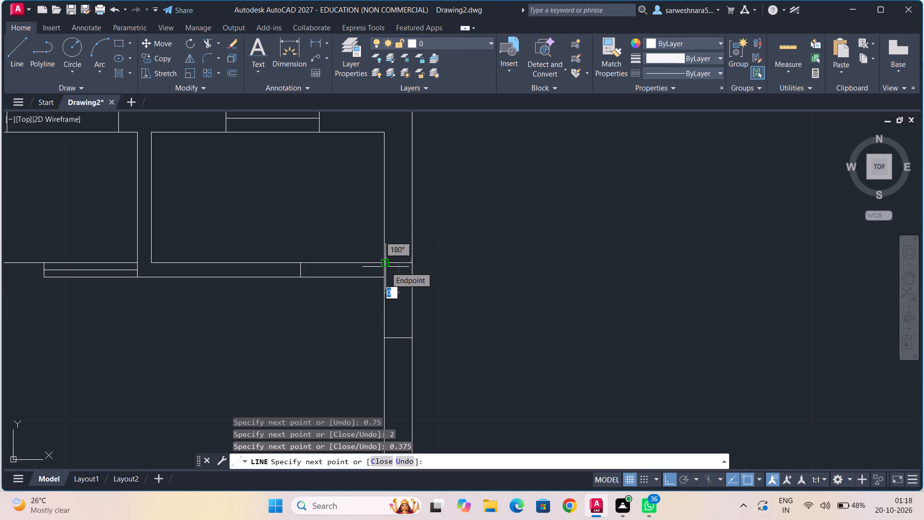
{"action": "key", "text": "ctrl+z"}
{"action": "type", "text": "0.75"}
{"action": "key", "text": "Return"}
{"action": "key", "text": "grave"}
{"action": "key", "text": "Escape"}
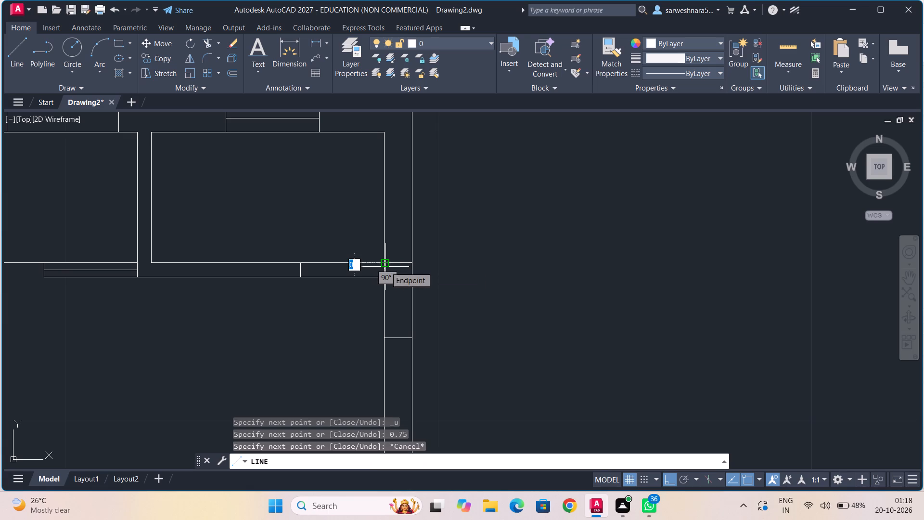
{"action": "key", "text": "Escape"}
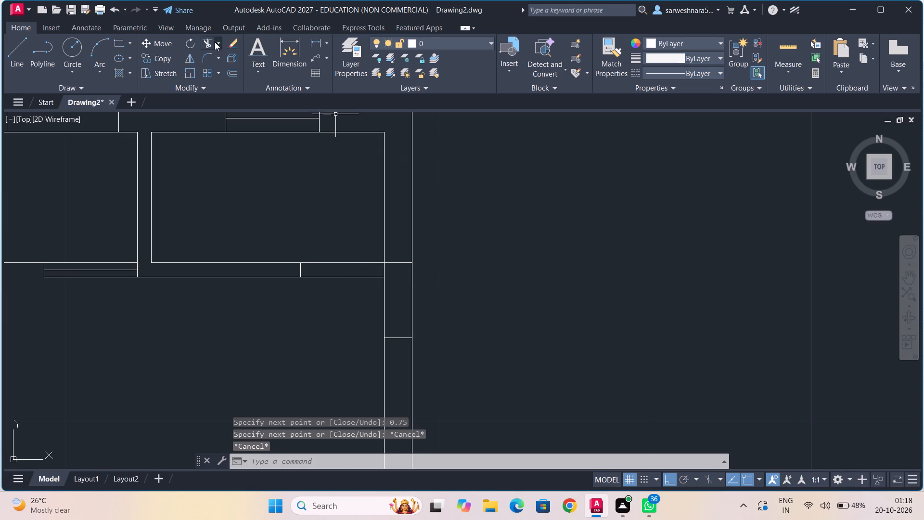
Trim the lower partition line below the top-right room between the new cross line and the right outer wall.
{"action": "left_click", "coordinate": [208, 40]}
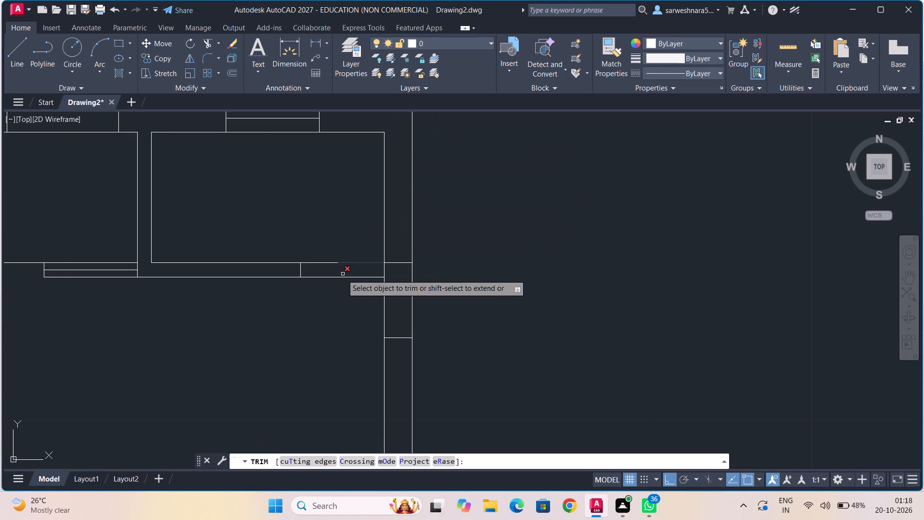
{"action": "left_click", "coordinate": [344, 279]}
{"action": "left_click", "coordinate": [345, 276]}
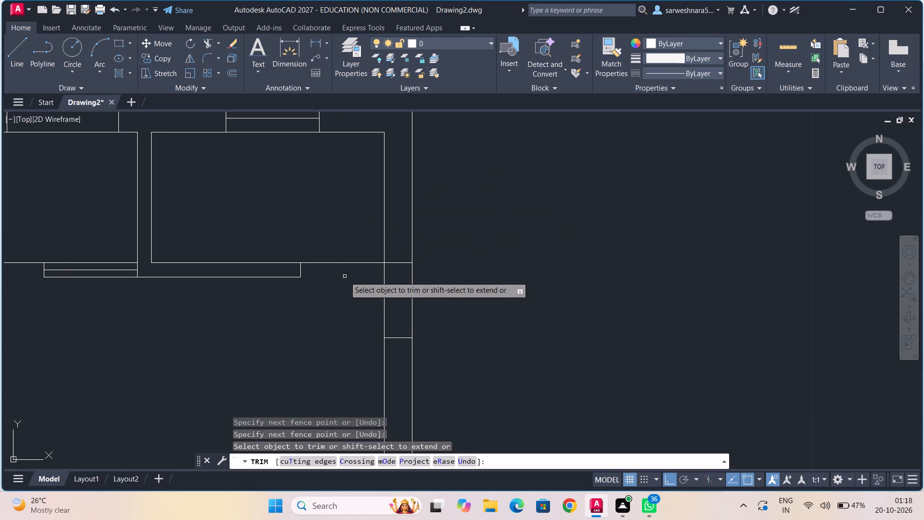
Draw lines from where the partition below the large left room meets the outer wall, at its lower face: 2 up, 0.75 left, 2 down, 0.75 right.
{"action": "middle_click_drag", "start_coordinate": [366, 325], "coordinate": [360, 296]}
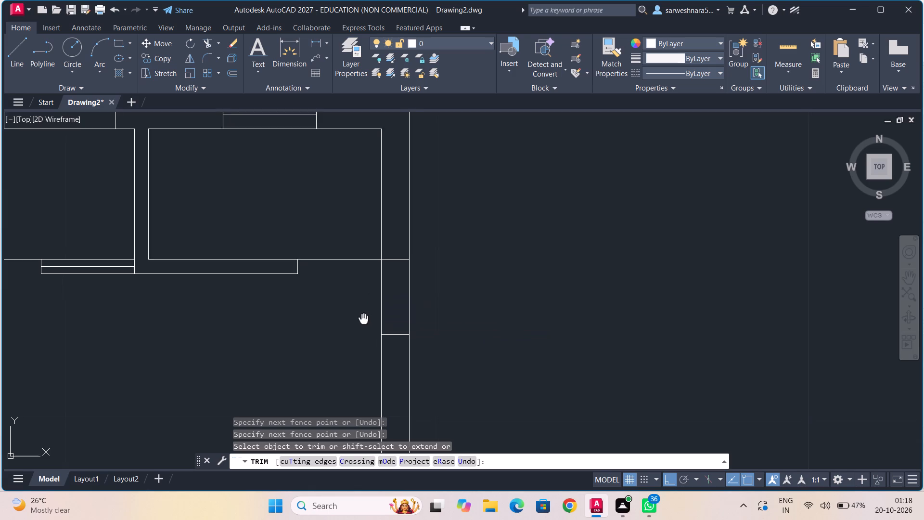
{"action": "middle_click_drag", "start_coordinate": [360, 296], "coordinate": [359, 258]}
{"action": "scroll", "coordinate": [329, 313], "scroll_direction": "down", "scroll_amount": 1}
{"action": "middle_click_drag", "start_coordinate": [324, 329], "coordinate": [347, 271]}
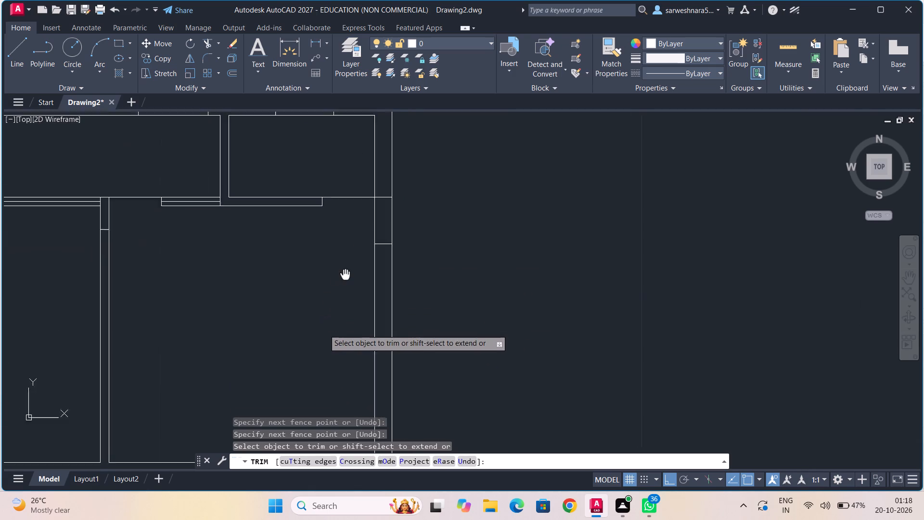
{"action": "middle_click_drag", "start_coordinate": [347, 271], "coordinate": [348, 271]}
{"action": "scroll", "coordinate": [318, 292], "scroll_direction": "down", "scroll_amount": 1}
{"action": "middle_click_drag", "start_coordinate": [318, 292], "coordinate": [329, 348]}
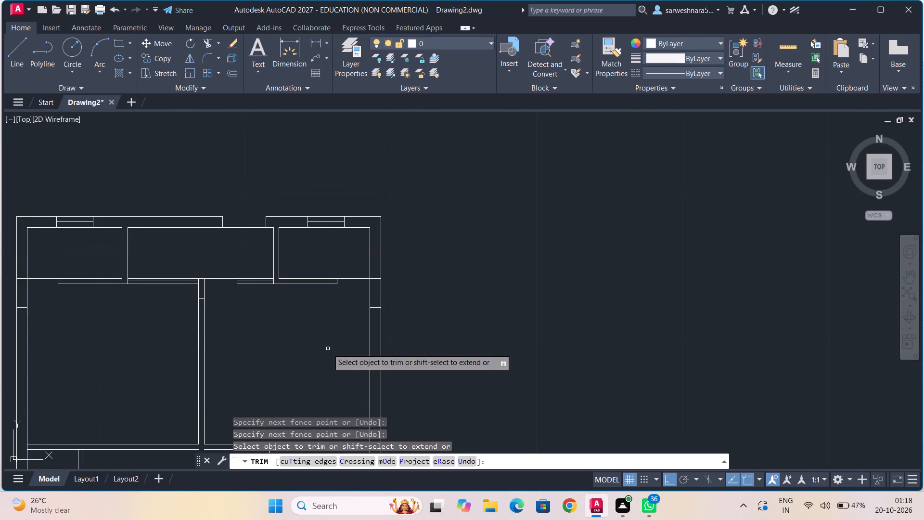
{"action": "middle_click_drag", "start_coordinate": [256, 351], "coordinate": [269, 329]}
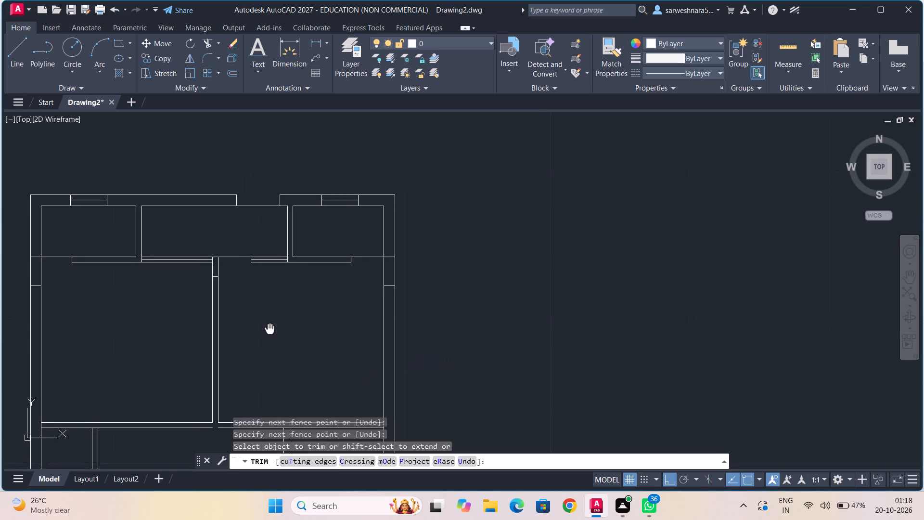
{"action": "middle_click_drag", "start_coordinate": [269, 329], "coordinate": [386, 188]}
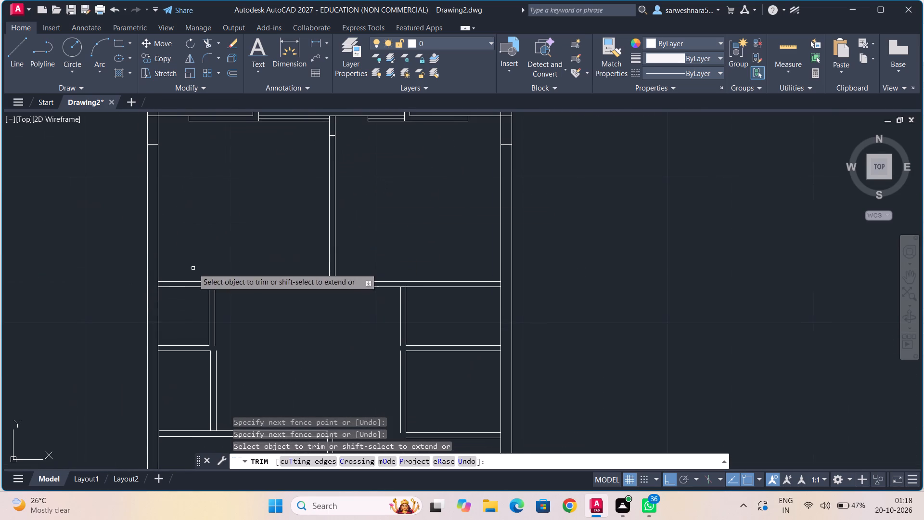
{"action": "scroll", "coordinate": [193, 269], "scroll_direction": "up", "scroll_amount": 2}
{"action": "middle_click_drag", "start_coordinate": [193, 269], "coordinate": [306, 231]}
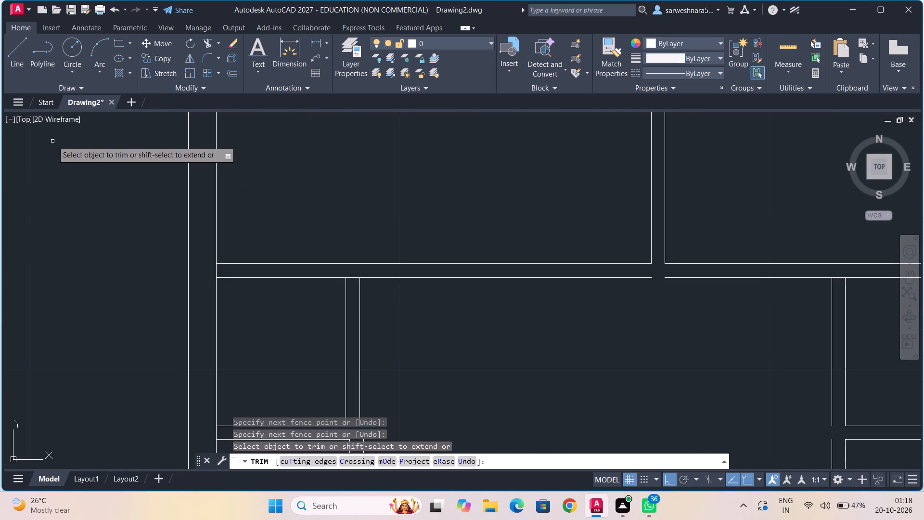
{"action": "left_click", "coordinate": [15, 49]}
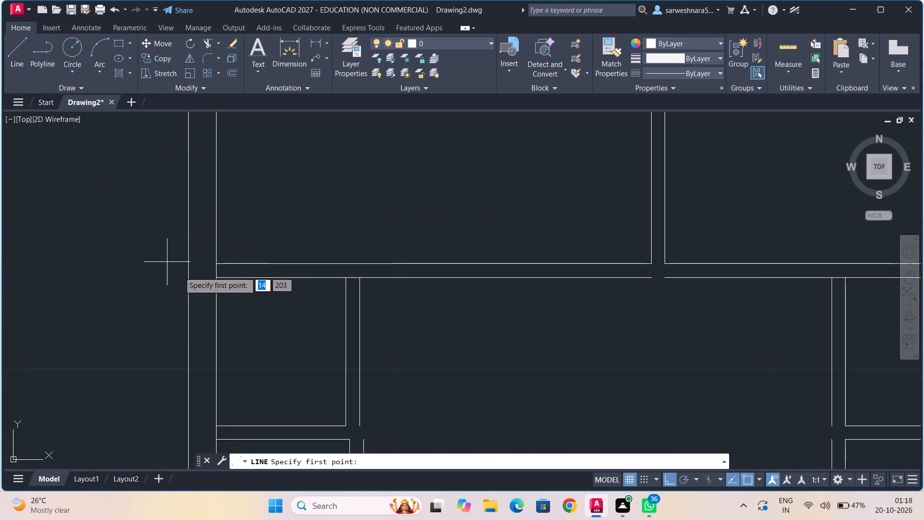
{"action": "left_click", "coordinate": [215, 280]}
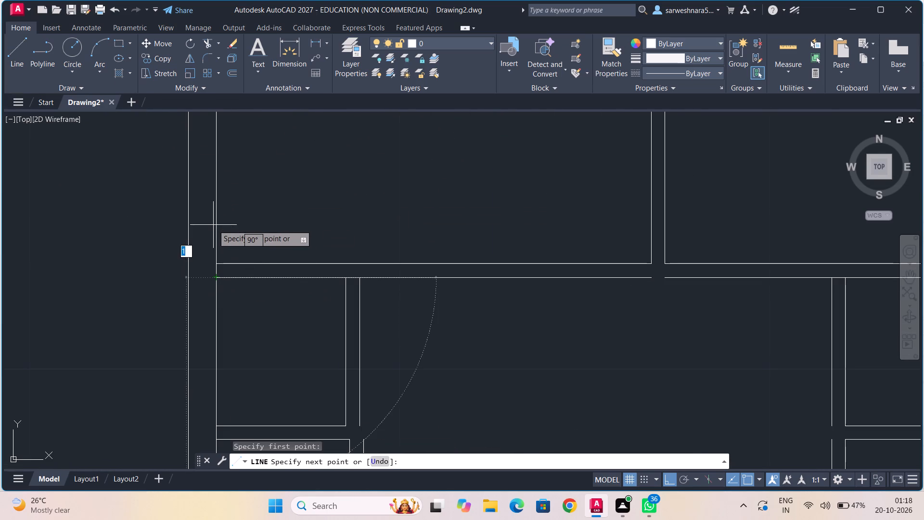
{"action": "key", "text": "2"}
{"action": "key", "text": "Return"}
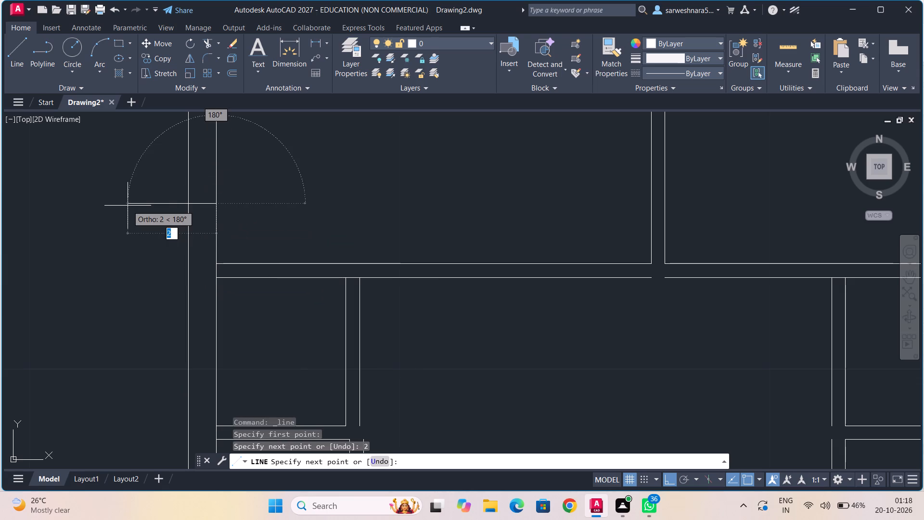
{"action": "type", "text": "0.75"}
{"action": "key", "text": "Return"}
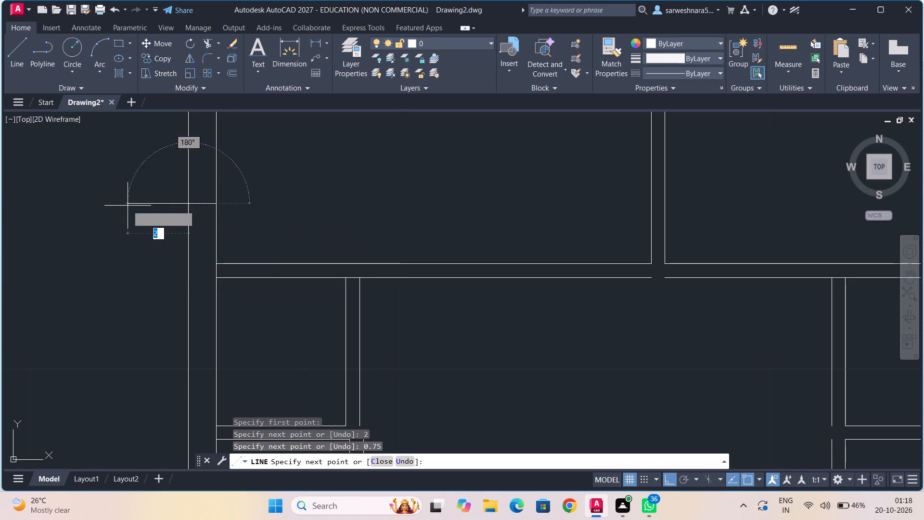
{"action": "type", "text": "0."}
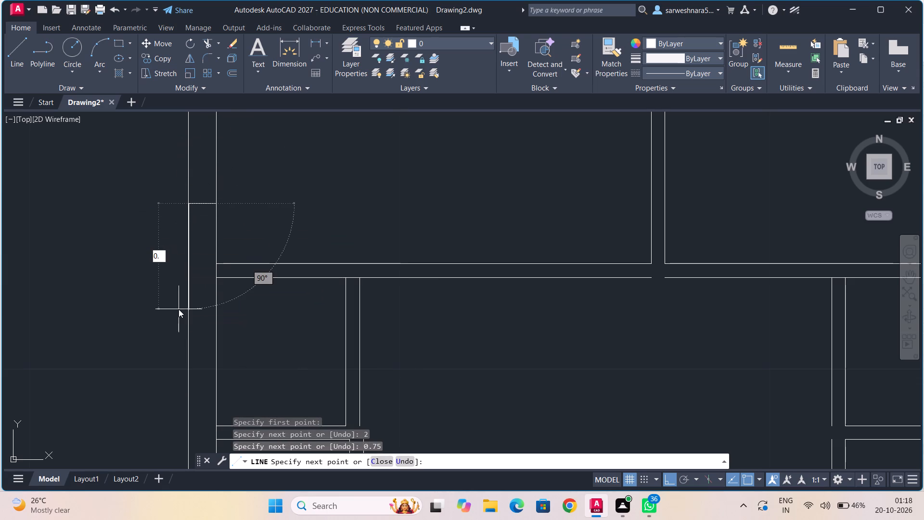
{"action": "key", "text": "BackSpace"}
{"action": "key", "text": "BackSpace"}
{"action": "key", "text": "2"}
{"action": "key", "text": "Return"}
{"action": "type", "text": "0.75"}
{"action": "key", "text": "Return"}
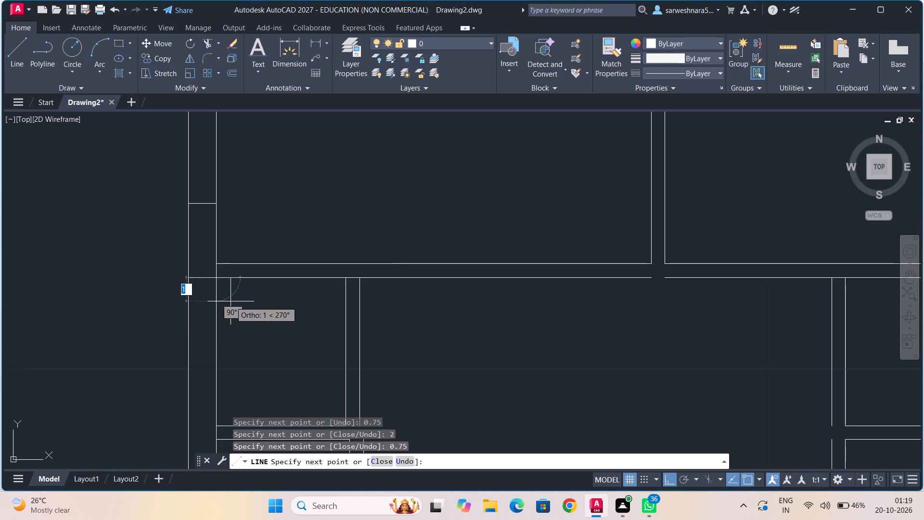
{"action": "key", "text": "Escape"}
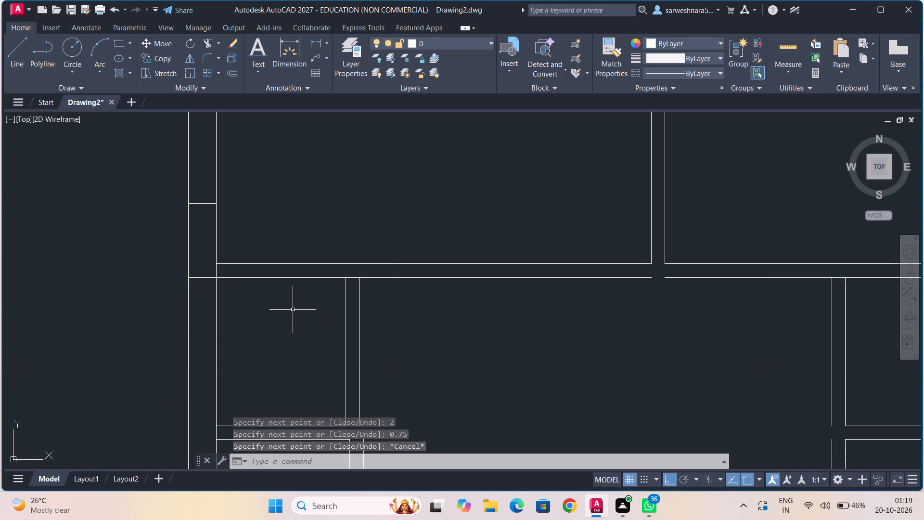
Draw a 0.375 line up across the partition below the large left room, from the top of the small left room's right wall.
{"action": "left_click", "coordinate": [15, 56]}
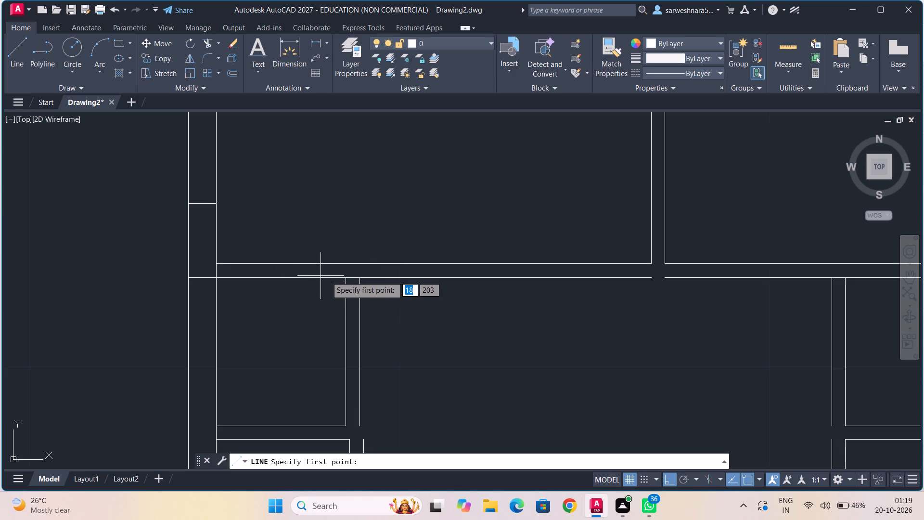
{"action": "left_click", "coordinate": [345, 280]}
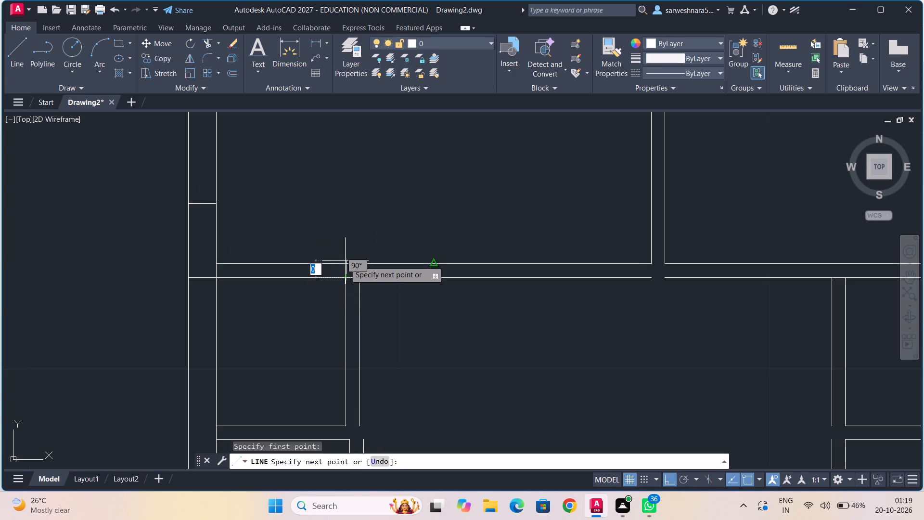
{"action": "type", "text": "0.375"}
{"action": "key", "text": "Return"}
{"action": "key", "text": "Escape"}
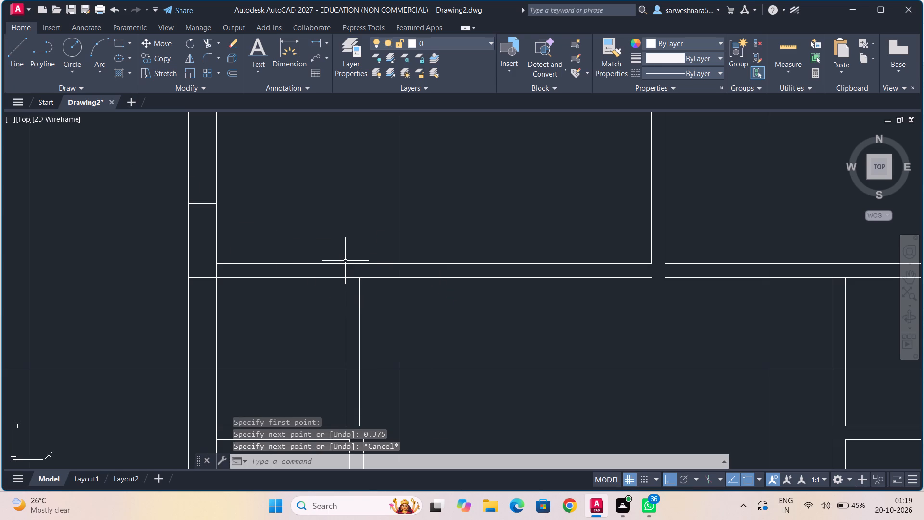
Draw a centre line inside the partition below the large left room, from the short cross line's midpoint to the outer wall's inner face.
{"action": "left_click", "coordinate": [25, 52]}
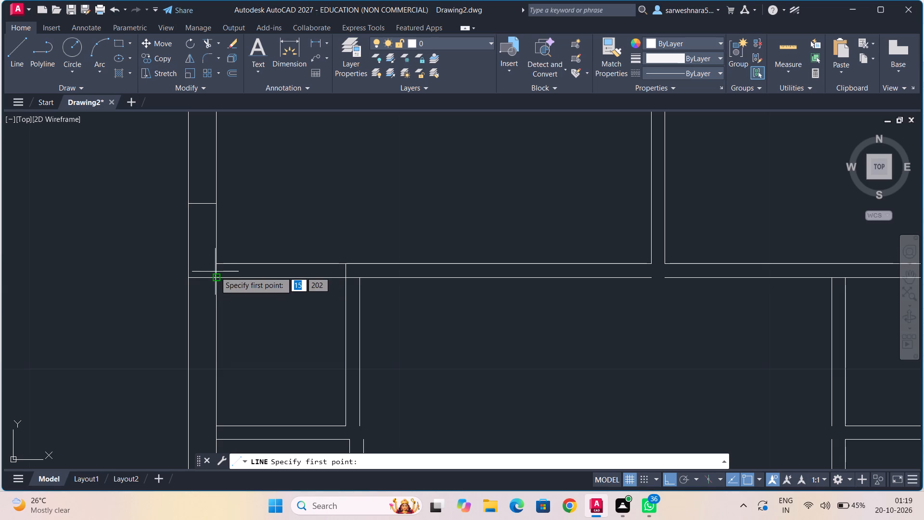
{"action": "left_click", "coordinate": [13, 51]}
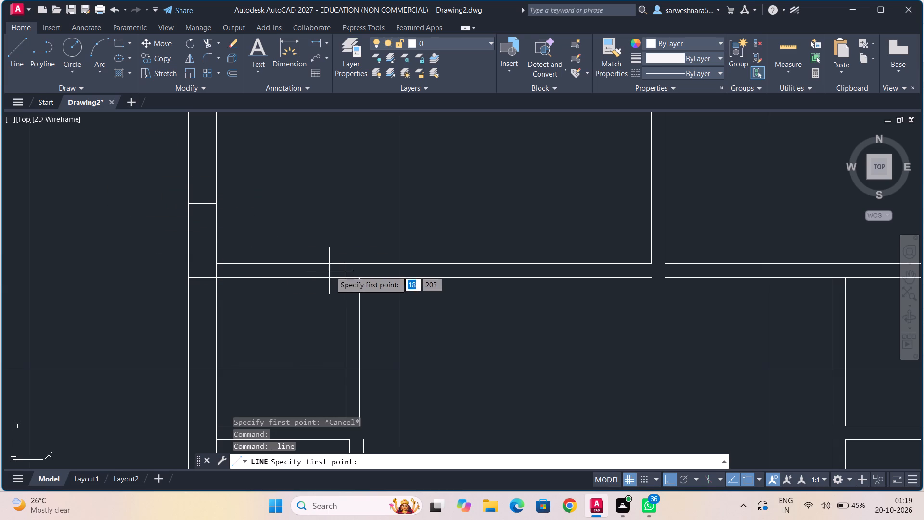
{"action": "left_click", "coordinate": [346, 273]}
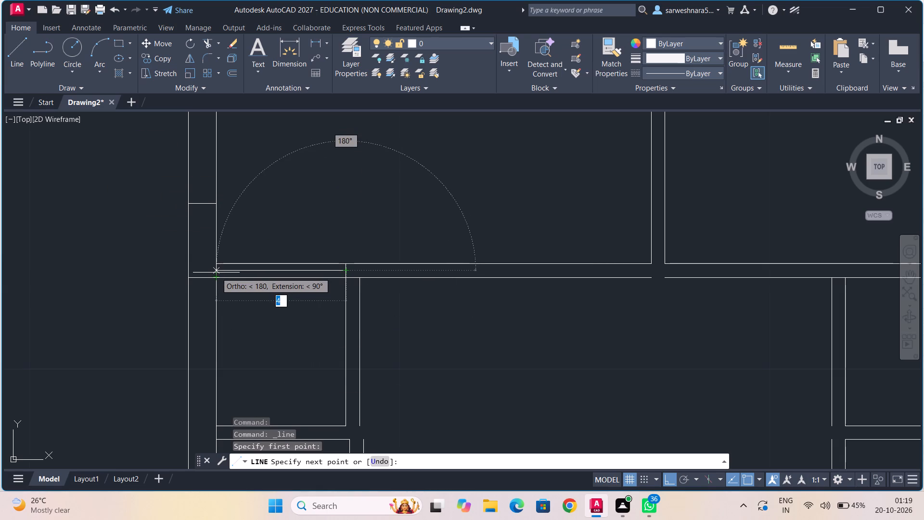
{"action": "left_click", "coordinate": [216, 272]}
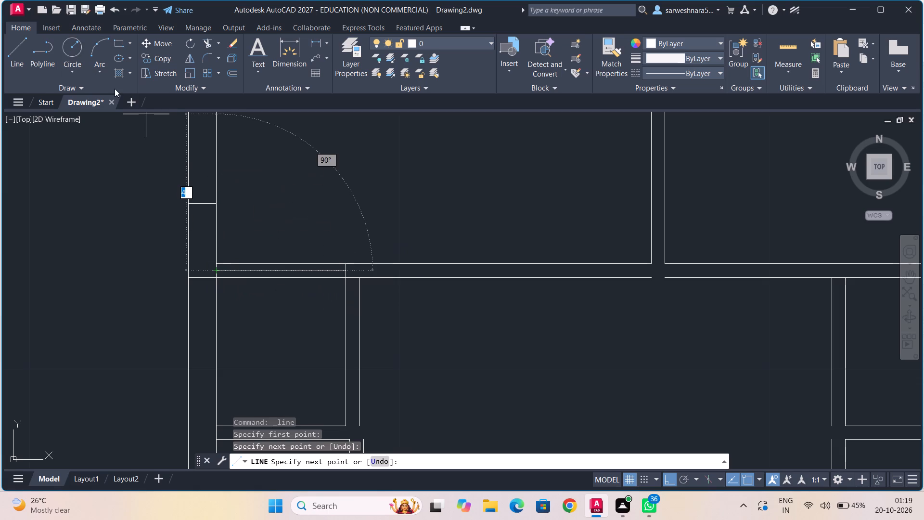
{"action": "key", "text": "Escape"}
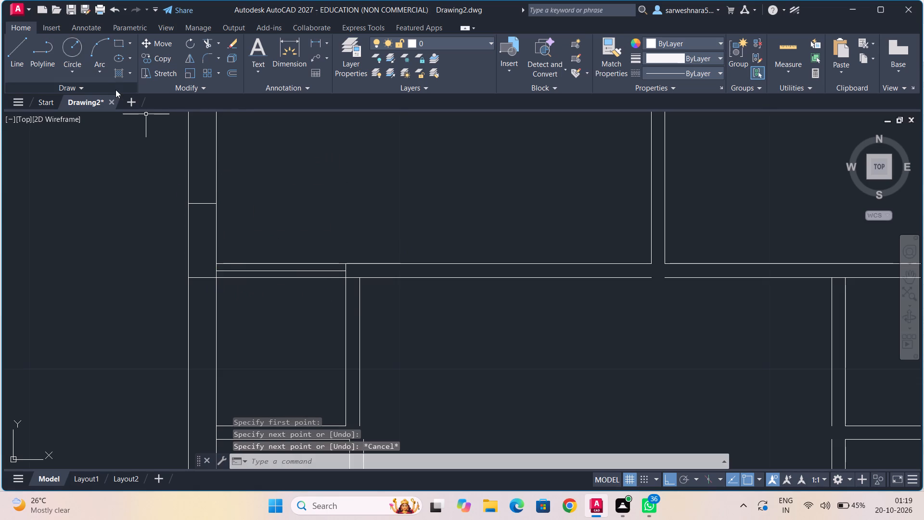
Draw lines from the top of that cross line: 4 right and 1 right along the partition's upper face, and 0.375 down across it.
{"action": "middle_click_drag", "start_coordinate": [430, 274], "coordinate": [303, 245]}
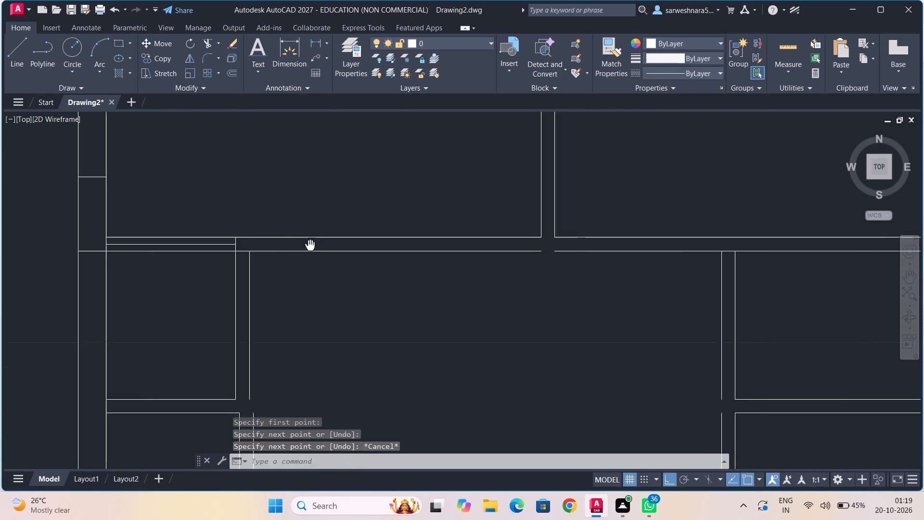
{"action": "middle_click_drag", "start_coordinate": [303, 245], "coordinate": [292, 243]}
{"action": "left_click", "coordinate": [19, 61]}
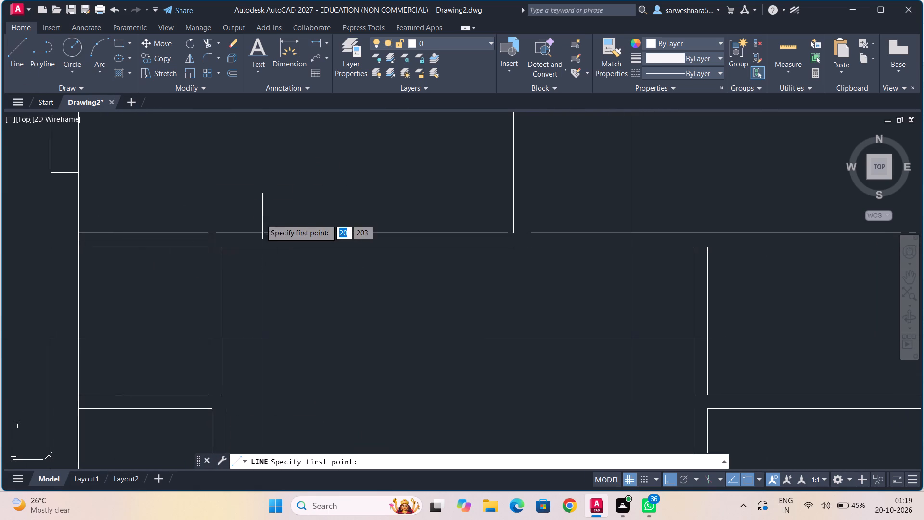
{"action": "left_click", "coordinate": [207, 234]}
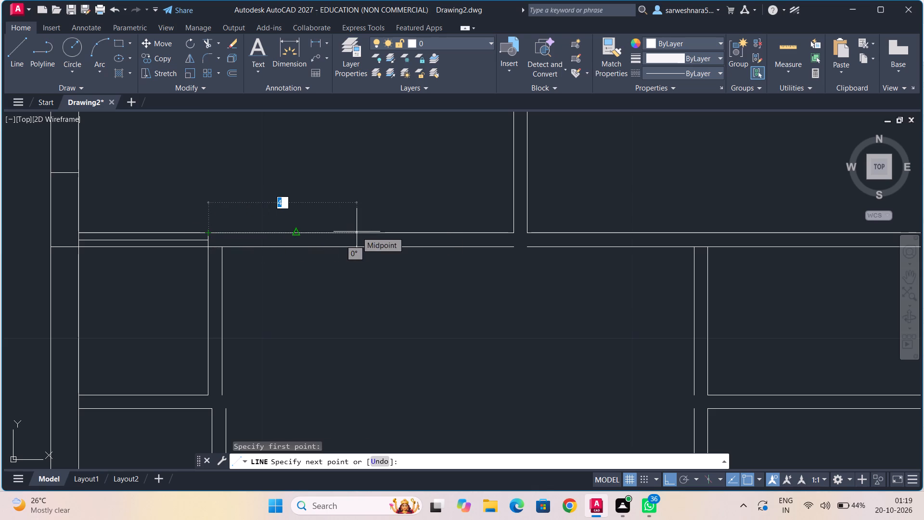
{"action": "key", "text": "4"}
{"action": "key", "text": "Return"}
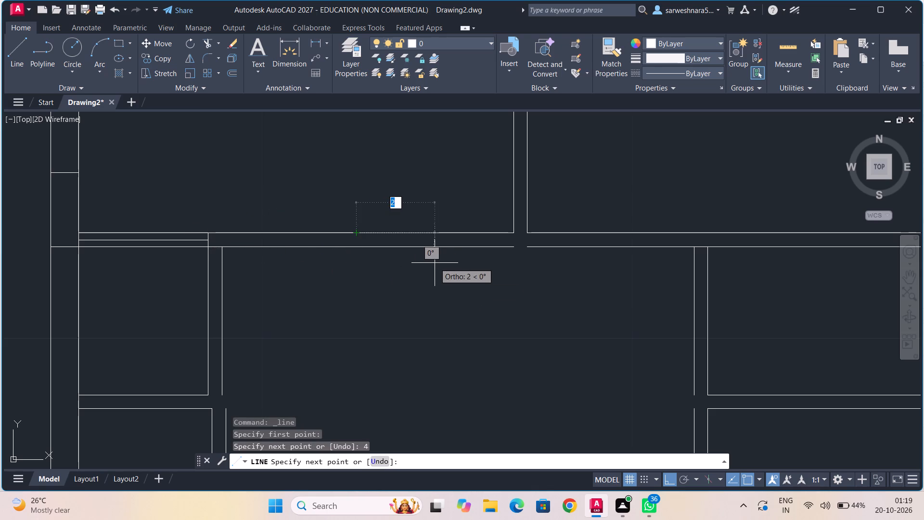
{"action": "key", "text": "1"}
{"action": "key", "text": "Return"}
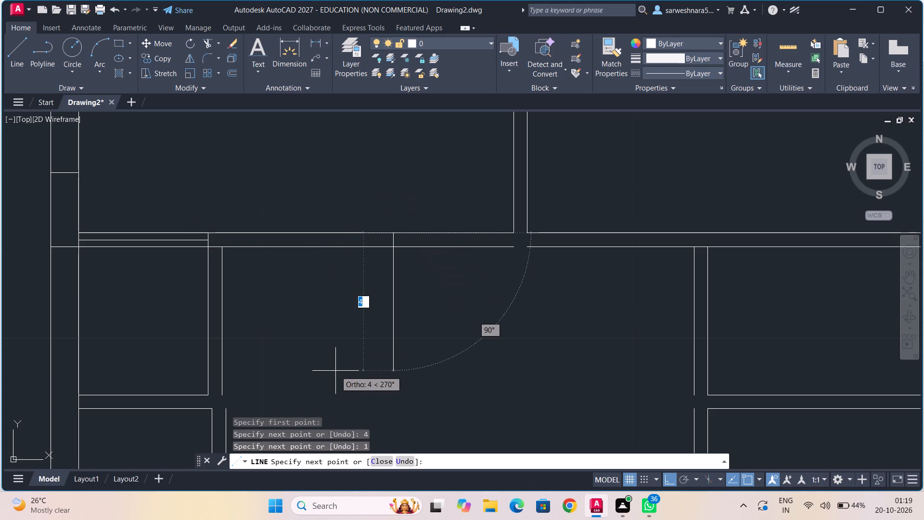
{"action": "type", "text": "0.375"}
{"action": "key", "text": "Return"}
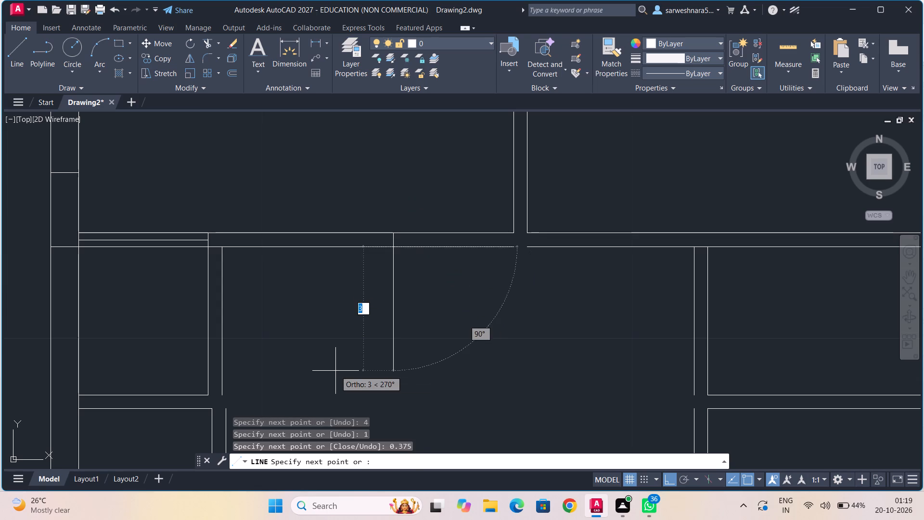
{"action": "key", "text": "Escape"}
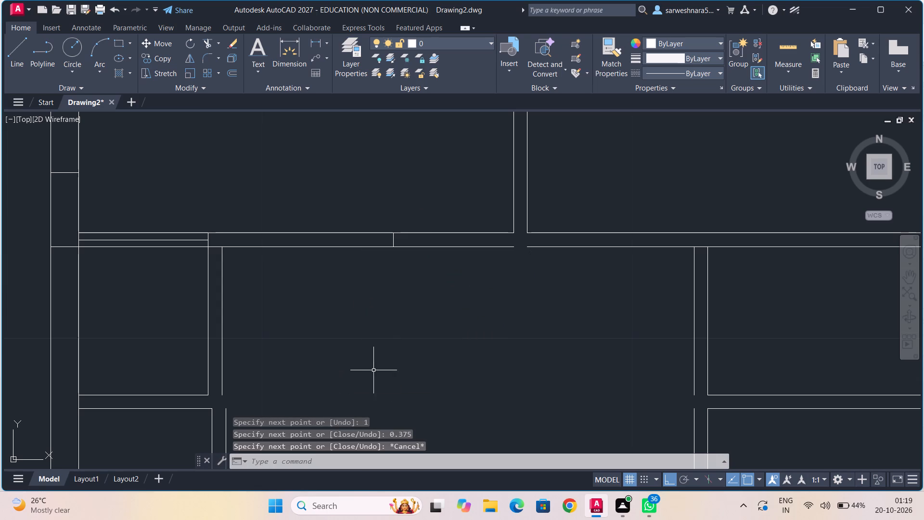
Draw lines from the right end of the large left room's lower partition face: 2 up, 0.375 right, 2 down and 0.375 left.
{"action": "middle_click_drag", "start_coordinate": [425, 361], "coordinate": [326, 372]}
{"action": "middle_click_drag", "start_coordinate": [391, 332], "coordinate": [289, 369]}
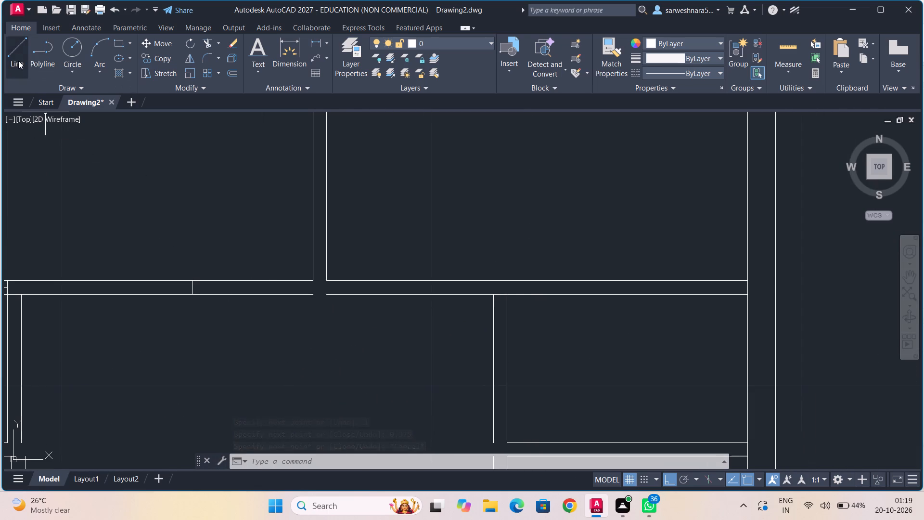
{"action": "left_click", "coordinate": [18, 61]}
{"action": "left_click", "coordinate": [310, 295]}
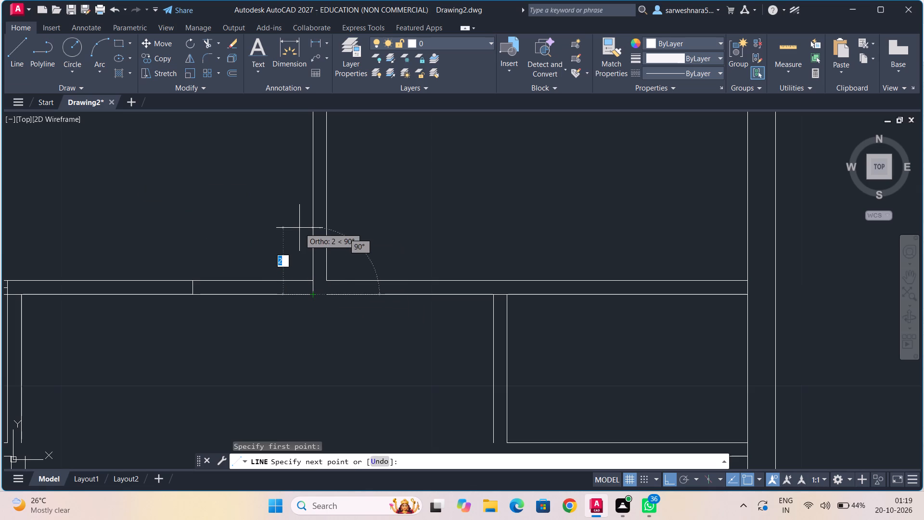
{"action": "key", "text": "2"}
{"action": "key", "text": "Return"}
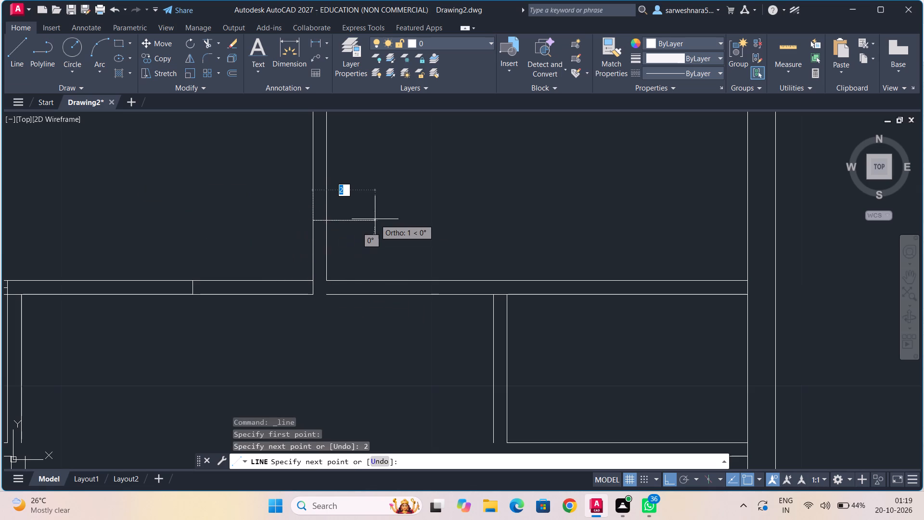
{"action": "type", "text": "0.375"}
{"action": "key", "text": "Return"}
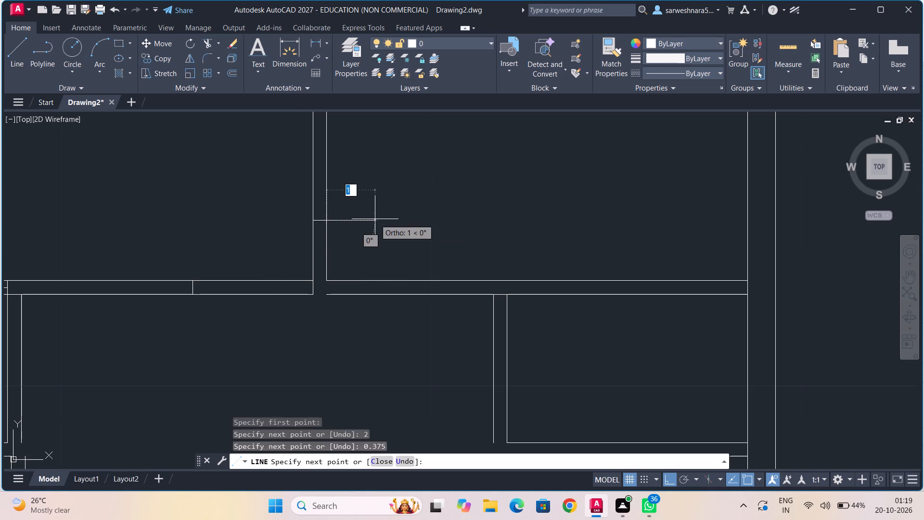
{"action": "key", "text": "2"}
{"action": "key", "text": "Return"}
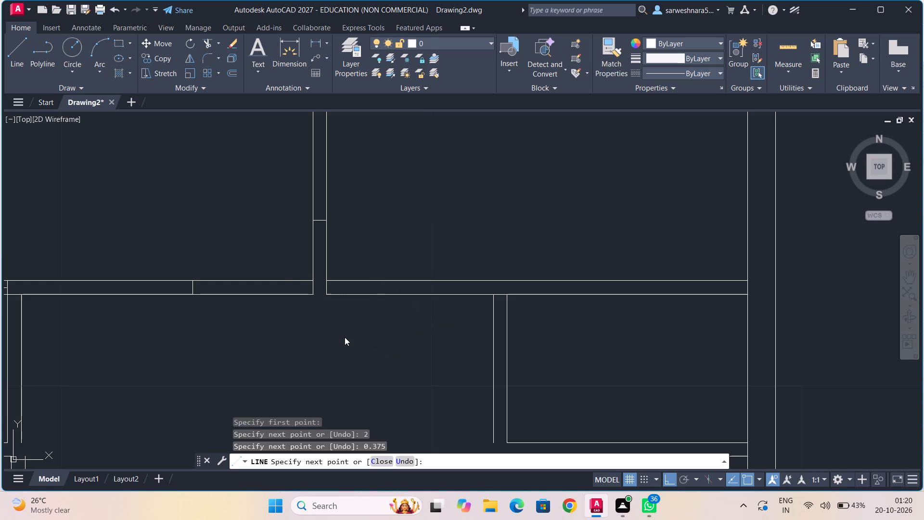
{"action": "type", "text": "0.375"}
{"action": "key", "text": "Return"}
{"action": "key", "text": "Escape"}
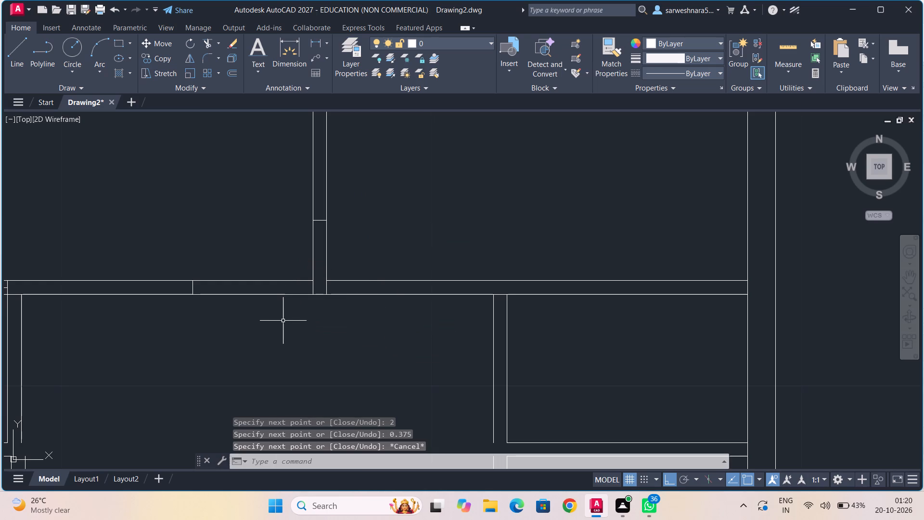
Trim the upper partition line below the large left room between the new cross line and the middle vertical partition.
{"action": "left_click", "coordinate": [208, 45]}
{"action": "left_click", "coordinate": [275, 281]}
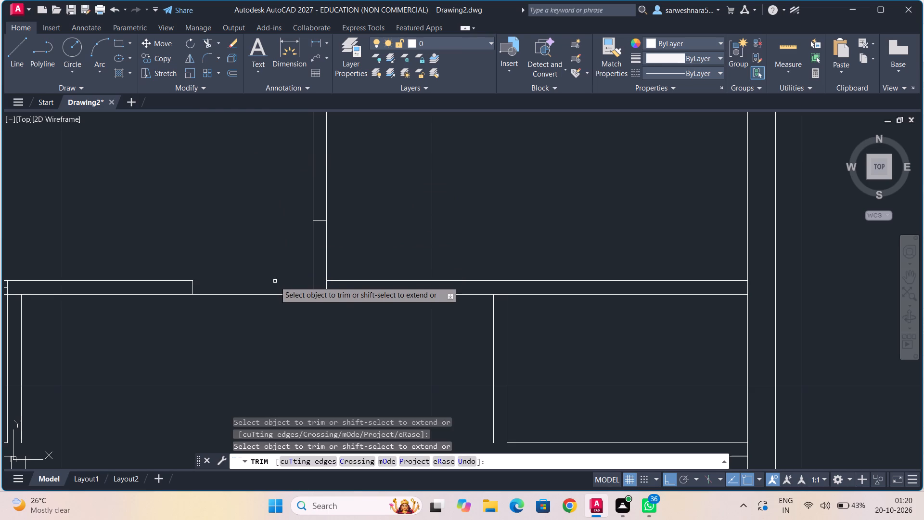
Draw lines from the left end of the middle vertical partition's lower cross line: 1 down, 0.5 back up, and 0.375 right across it.
{"action": "middle_click_drag", "start_coordinate": [291, 278], "coordinate": [211, 267]}
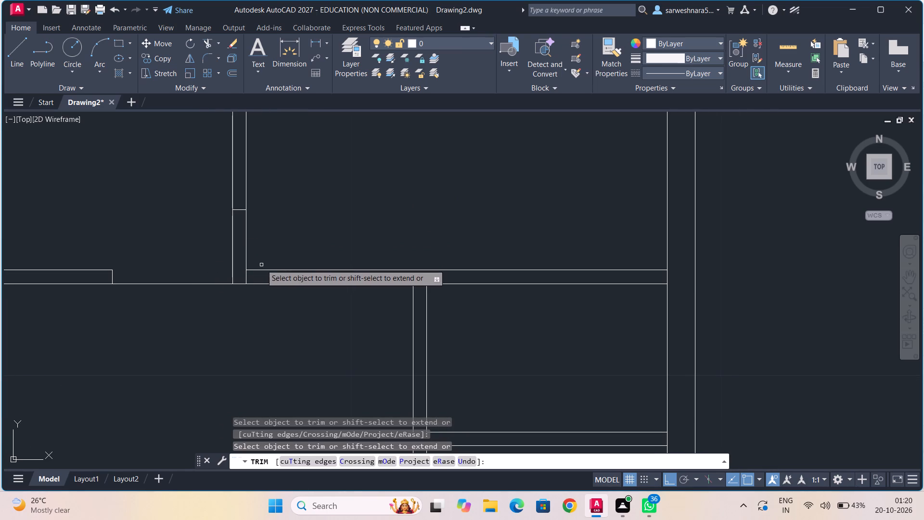
{"action": "scroll", "coordinate": [303, 302], "scroll_direction": "down", "scroll_amount": 2}
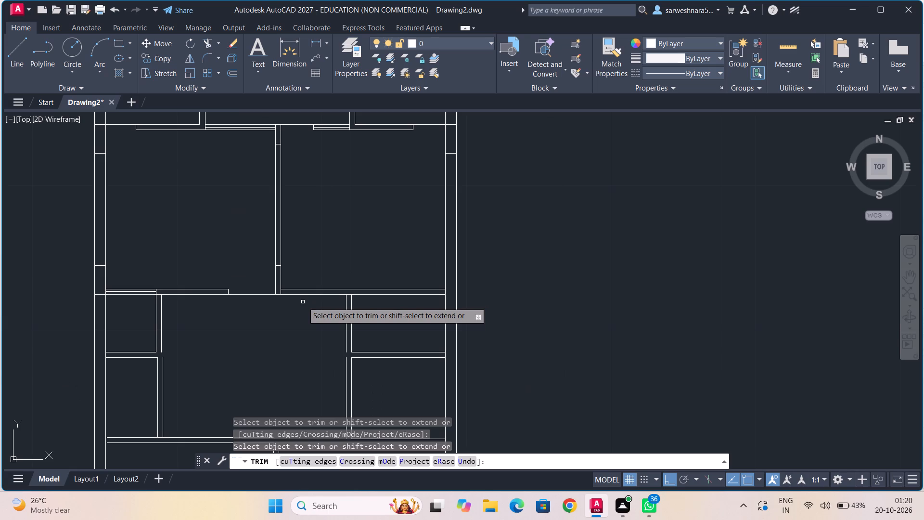
{"action": "scroll", "coordinate": [299, 253], "scroll_direction": "down", "scroll_amount": 1}
{"action": "scroll", "coordinate": [299, 253], "scroll_direction": "up", "scroll_amount": 4}
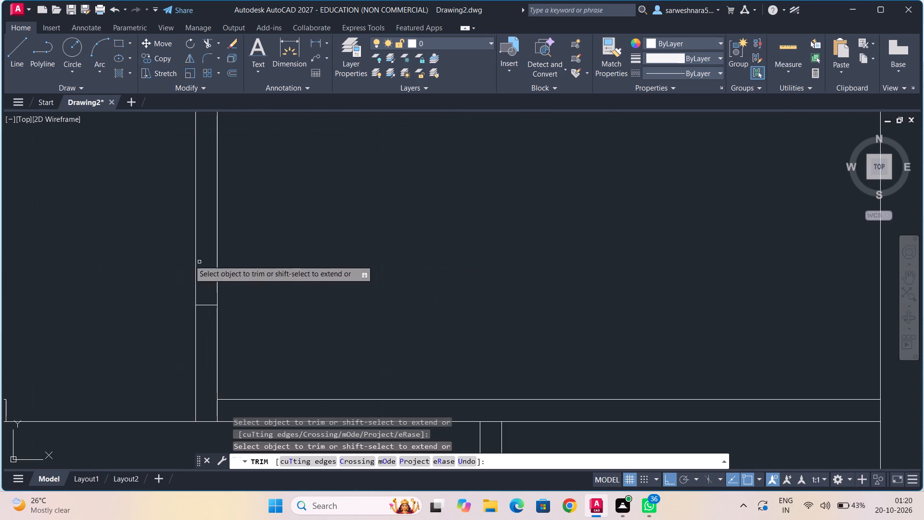
{"action": "left_click", "coordinate": [18, 50]}
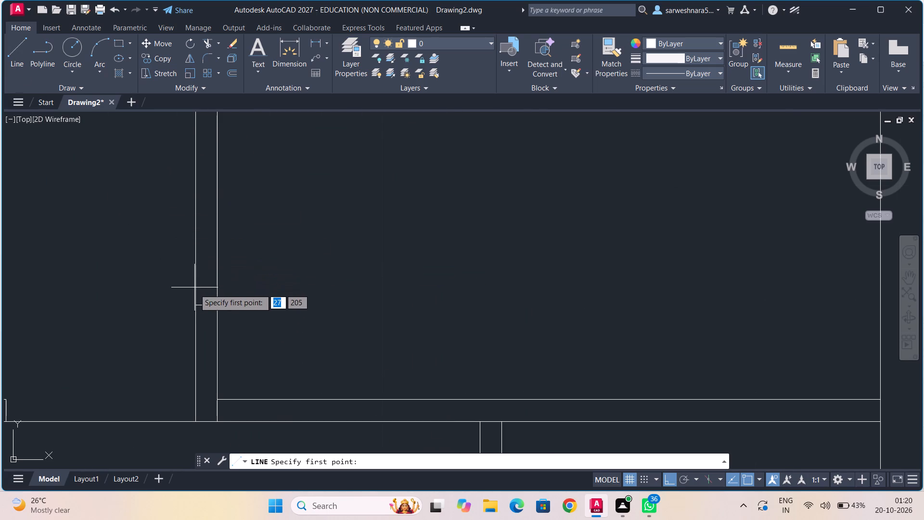
{"action": "left_click", "coordinate": [196, 306]}
{"action": "key", "text": "1"}
{"action": "key", "text": "Return"}
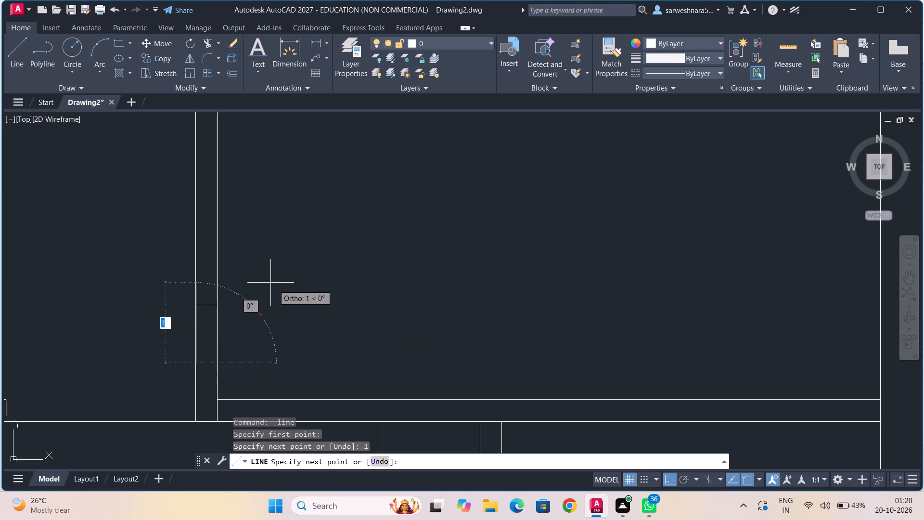
{"action": "type", "text": "0.5"}
{"action": "key", "text": "Return"}
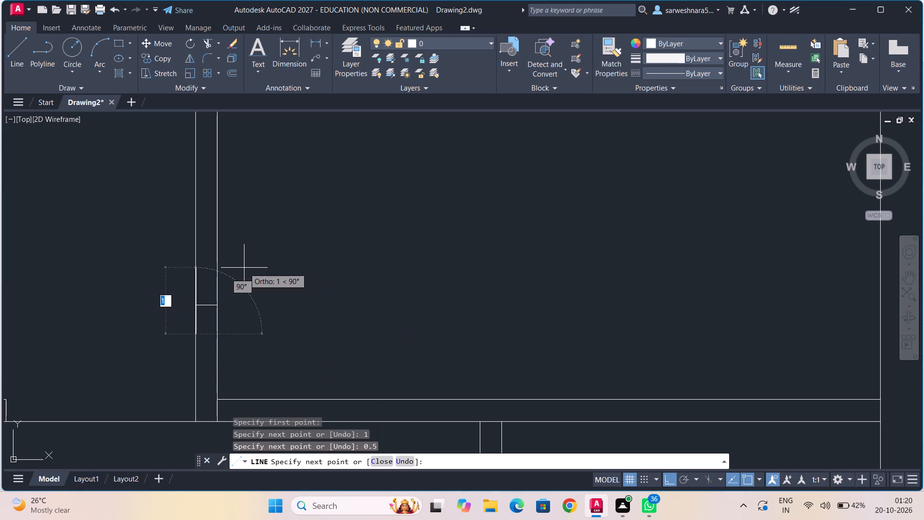
{"action": "type", "text": "0.7"}
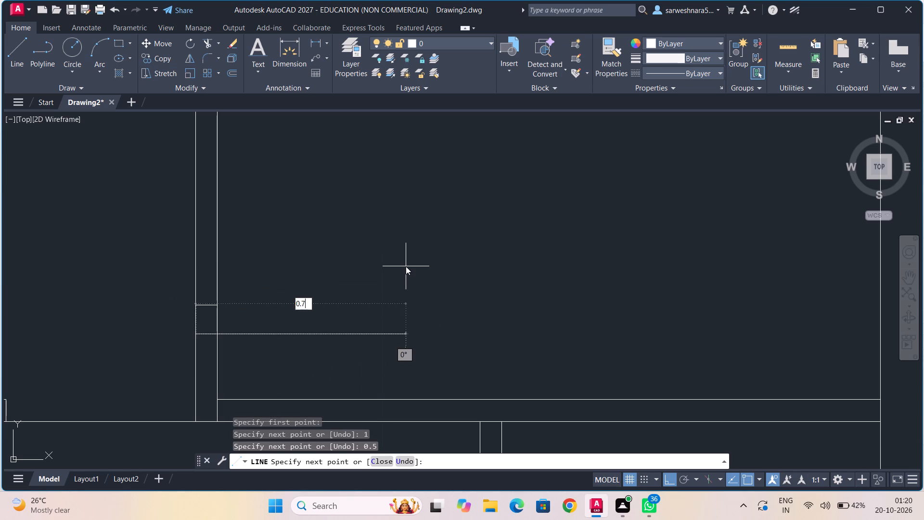
{"action": "key", "text": "BackSpace"}
{"action": "type", "text": "375"}
{"action": "key", "text": "Return"}
{"action": "key", "text": "Escape"}
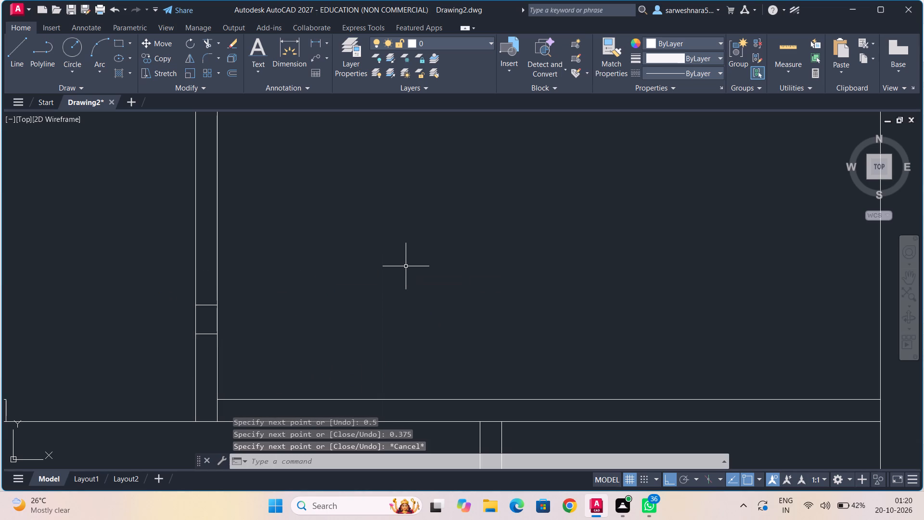
Trim away the upper of the two closely spaced cross lines in the middle vertical partition.
{"action": "left_click", "coordinate": [210, 42]}
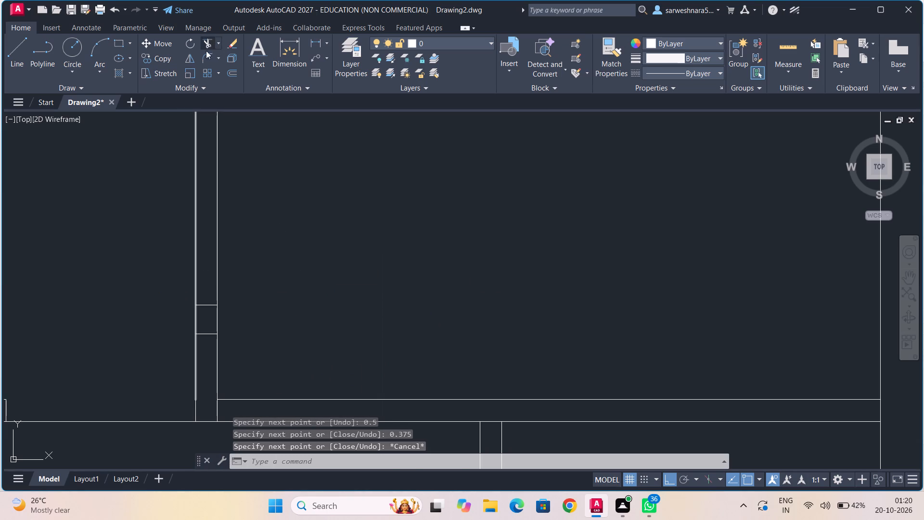
{"action": "left_click", "coordinate": [210, 304]}
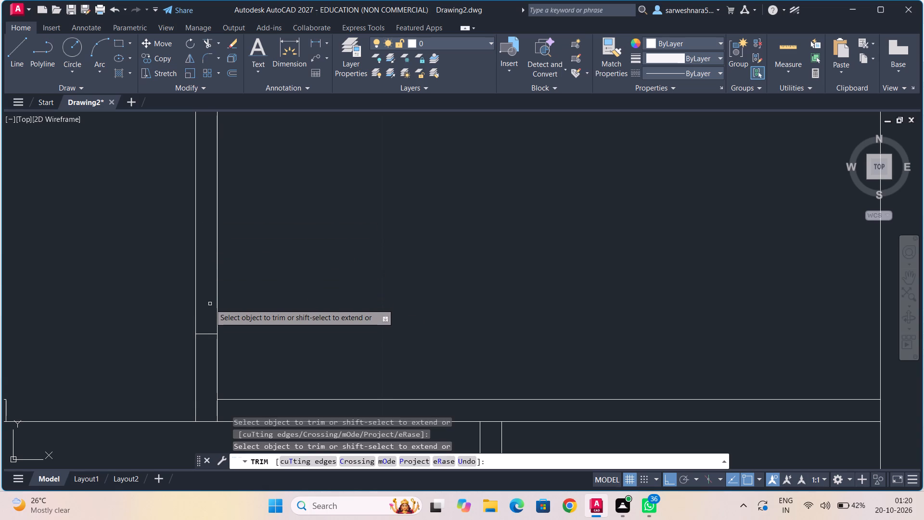
Draw lines from the top of the small right room's left wall: 2 left along the partition's lower face and 0.375 up across it.
{"action": "scroll", "coordinate": [323, 323], "scroll_direction": "down", "scroll_amount": 1}
{"action": "middle_click_drag", "start_coordinate": [323, 323], "coordinate": [252, 287]}
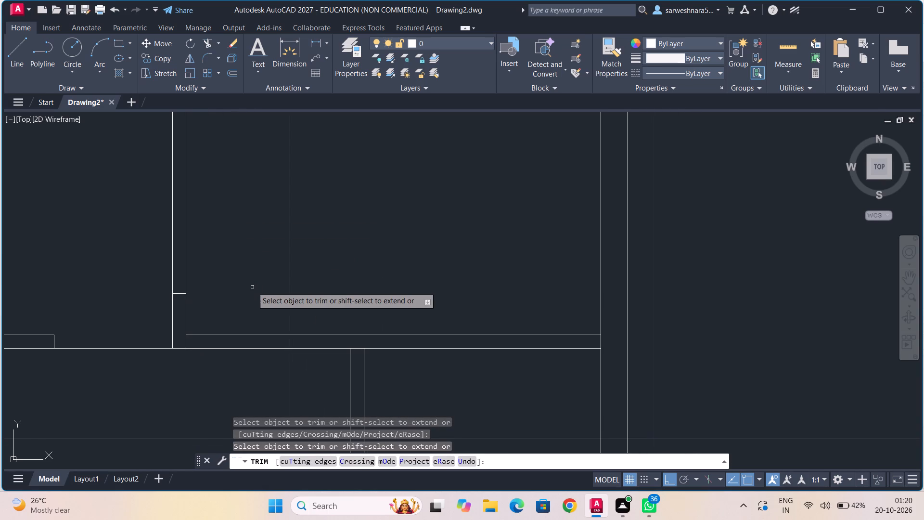
{"action": "scroll", "coordinate": [282, 298], "scroll_direction": "down", "scroll_amount": 1}
{"action": "middle_click_drag", "start_coordinate": [282, 298], "coordinate": [222, 284]}
{"action": "left_click", "coordinate": [15, 61]}
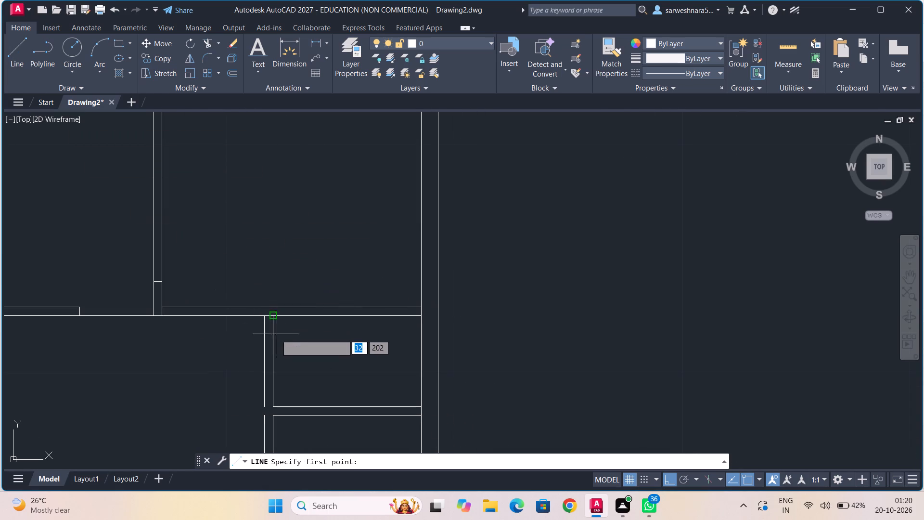
{"action": "left_click", "coordinate": [265, 318]}
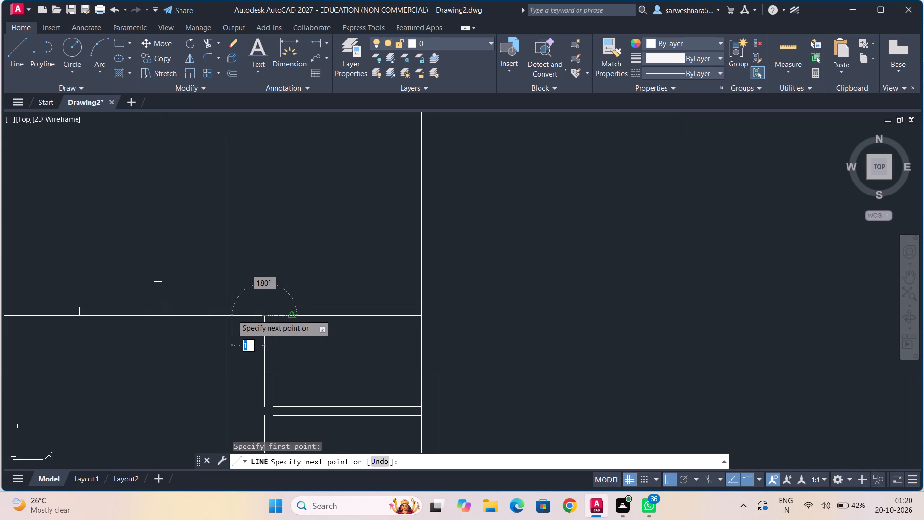
{"action": "key", "text": "2"}
{"action": "key", "text": "Return"}
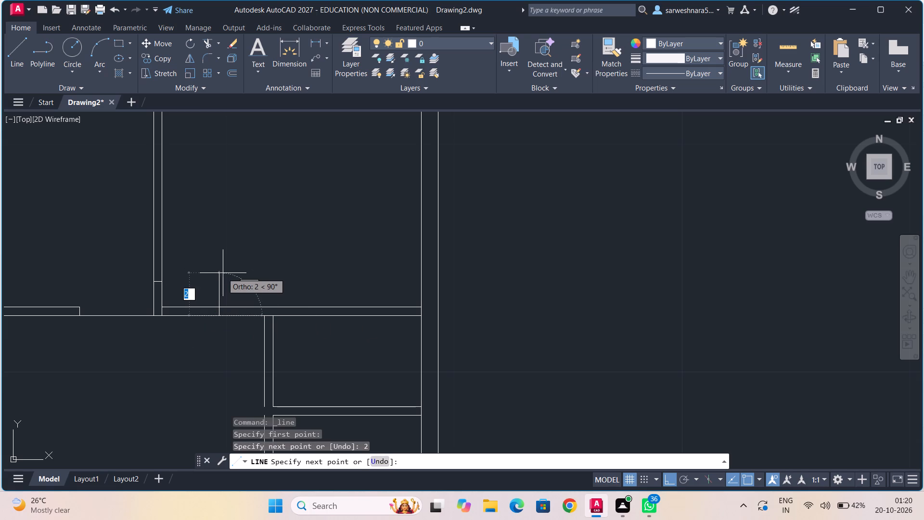
{"action": "type", "text": "0.375"}
{"action": "key", "text": "Return"}
{"action": "key", "text": "Escape"}
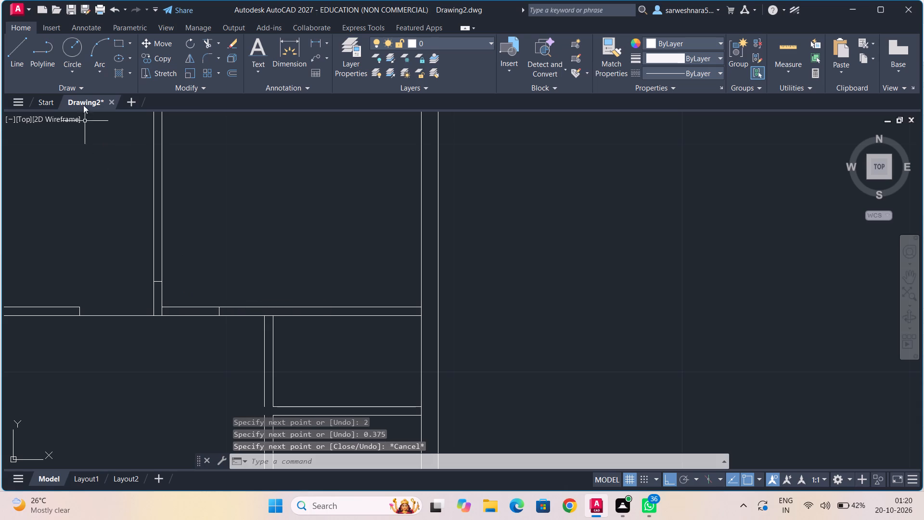
Trim the upper line of the partition above the small right room between the middle vertical partition and the new cross line.
{"action": "left_click", "coordinate": [209, 46]}
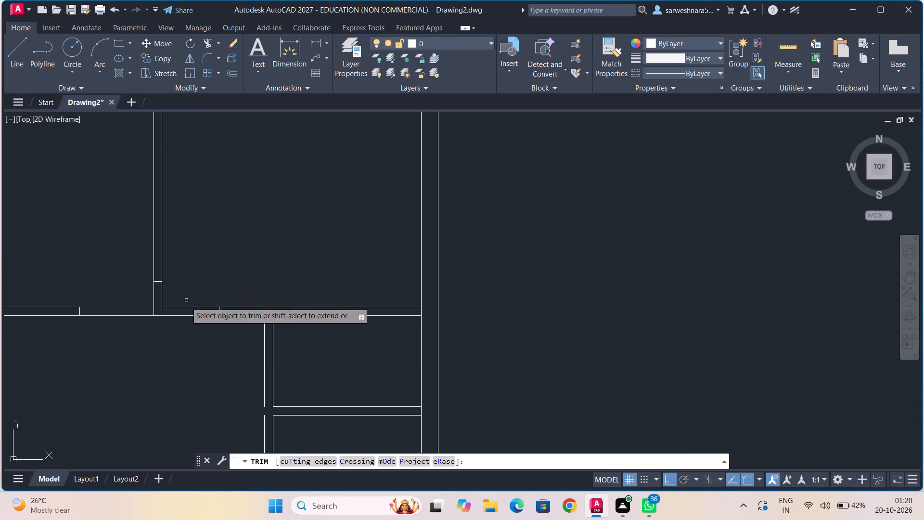
{"action": "left_click", "coordinate": [184, 306]}
Draw lines from the bottom of that cross line: 0.5 right along the partition's lower face and 0.375 up across it.
{"action": "scroll", "coordinate": [212, 372], "scroll_direction": "down", "scroll_amount": 1}
{"action": "middle_click_drag", "start_coordinate": [212, 372], "coordinate": [221, 359]}
{"action": "scroll", "coordinate": [221, 359], "scroll_direction": "up", "scroll_amount": 2}
{"action": "middle_click_drag", "start_coordinate": [221, 359], "coordinate": [171, 378]}
{"action": "left_click", "coordinate": [21, 54]}
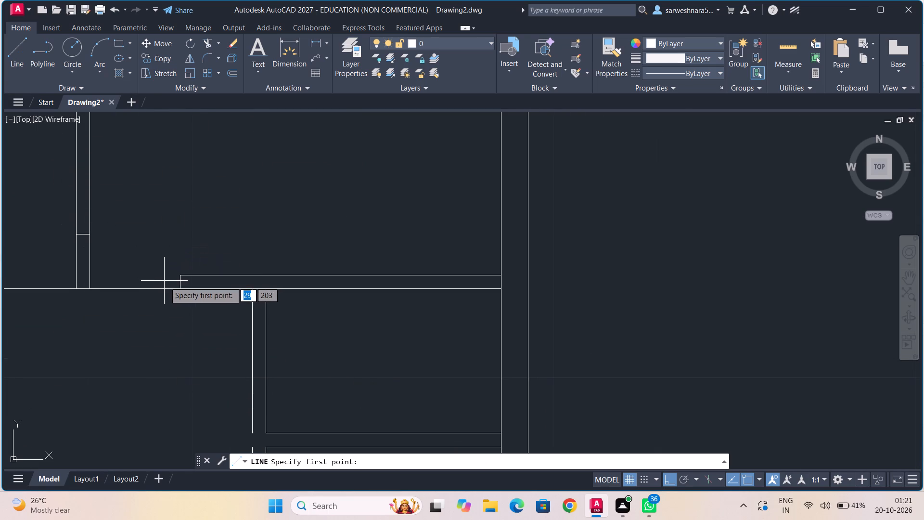
{"action": "left_click", "coordinate": [179, 288]}
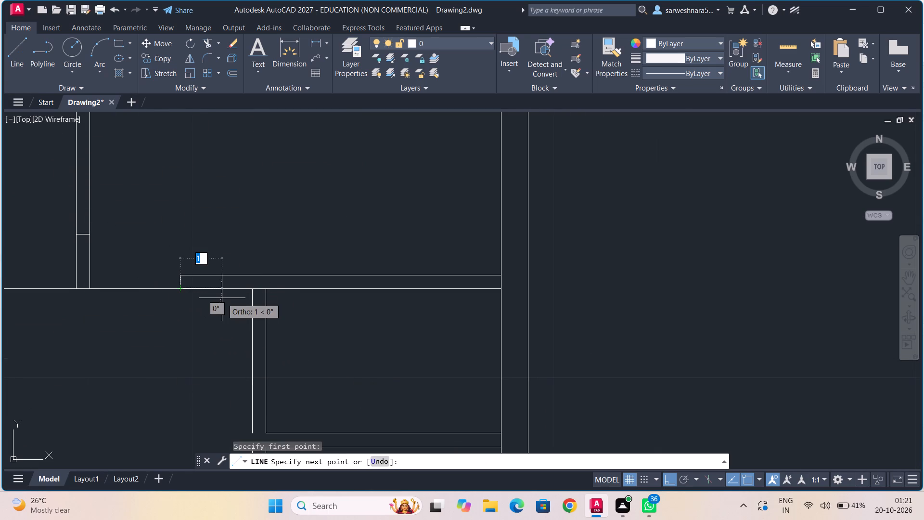
{"action": "type", "text": "0.5"}
{"action": "key", "text": "Return"}
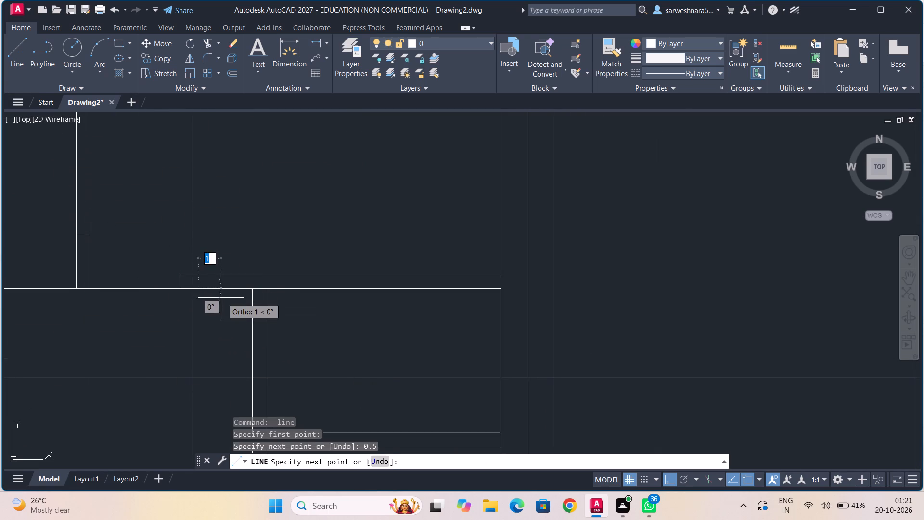
{"action": "type", "text": "0."}
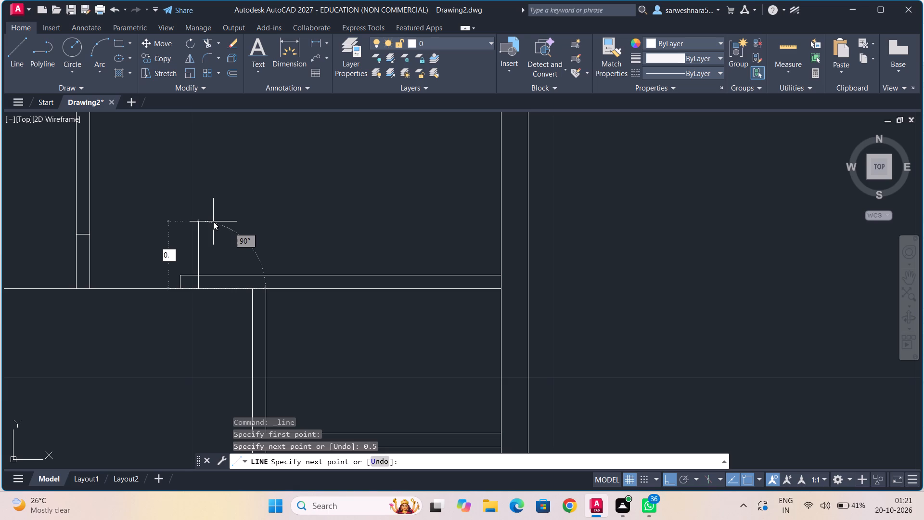
{"action": "type", "text": "375"}
{"action": "key", "text": "Return"}
{"action": "key", "text": "Escape"}
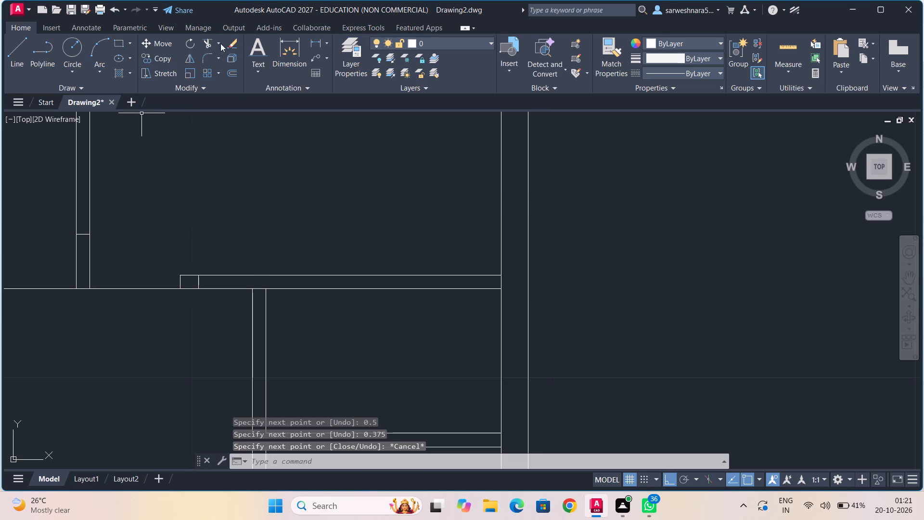
Trim away the partition's upper line between the two closely spaced cross lines, and the old cross line at its end.
{"action": "left_click", "coordinate": [206, 44]}
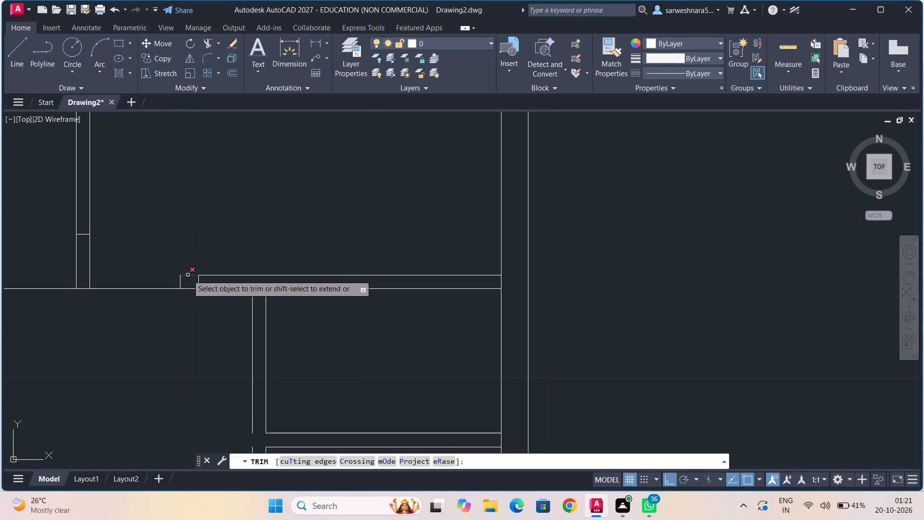
{"action": "left_click", "coordinate": [188, 275]}
{"action": "left_click", "coordinate": [180, 279]}
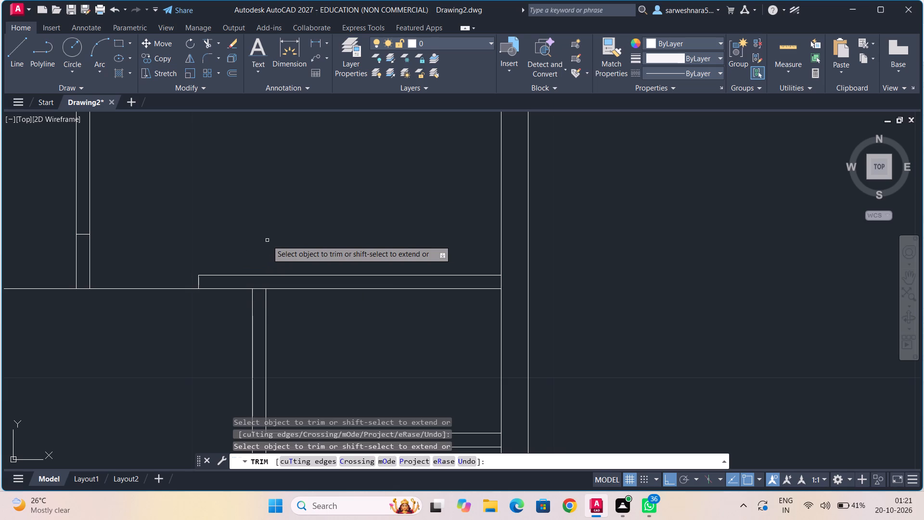
Trim the partition's lower line between the two faces of the small right room's left wall to open the junction.
{"action": "middle_click_drag", "start_coordinate": [267, 240], "coordinate": [177, 242]}
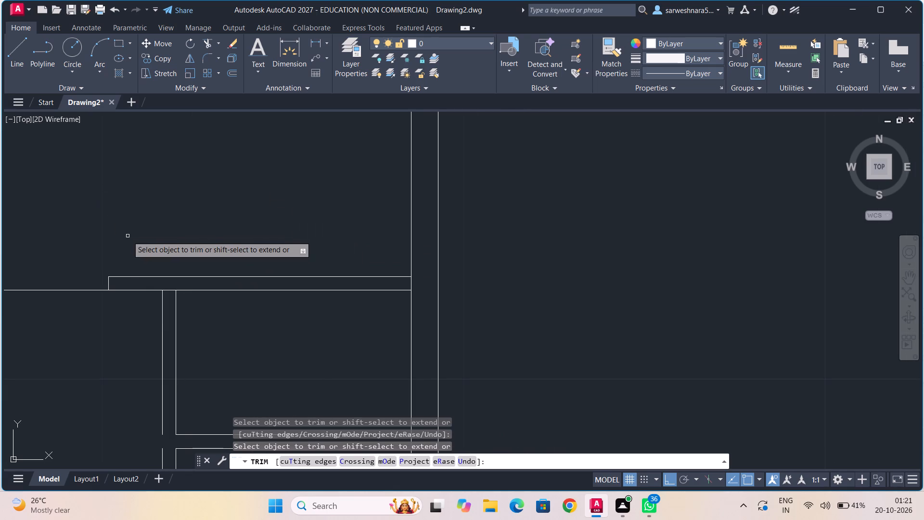
{"action": "left_click", "coordinate": [170, 292]}
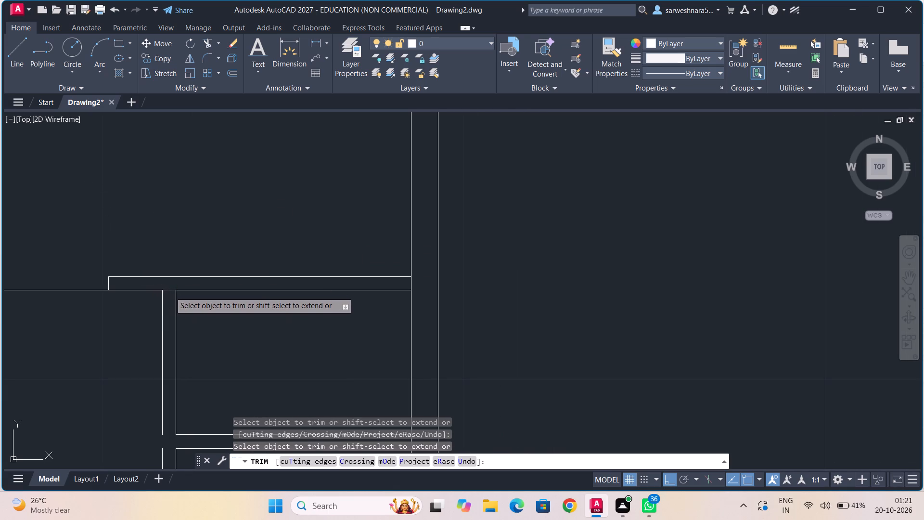
Draw lines from the small right room's upper-left inner corner along the partition's lower face: 1 right and another 0.5 right.
{"action": "left_click", "coordinate": [24, 52]}
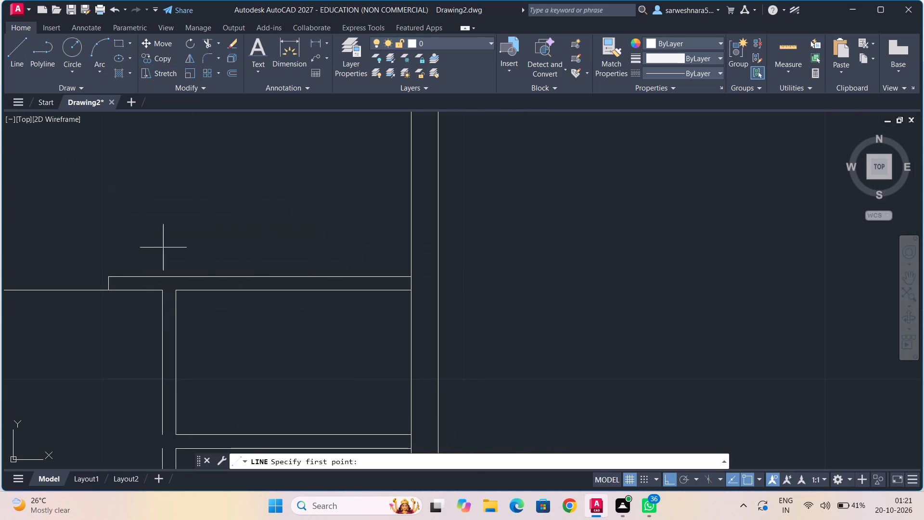
{"action": "left_click", "coordinate": [173, 289]}
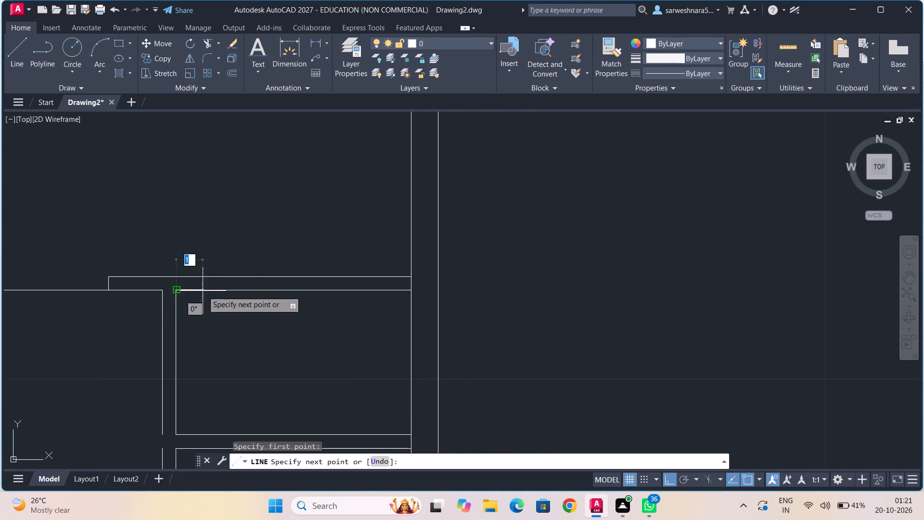
{"action": "key", "text": "1"}
{"action": "key", "text": "Return"}
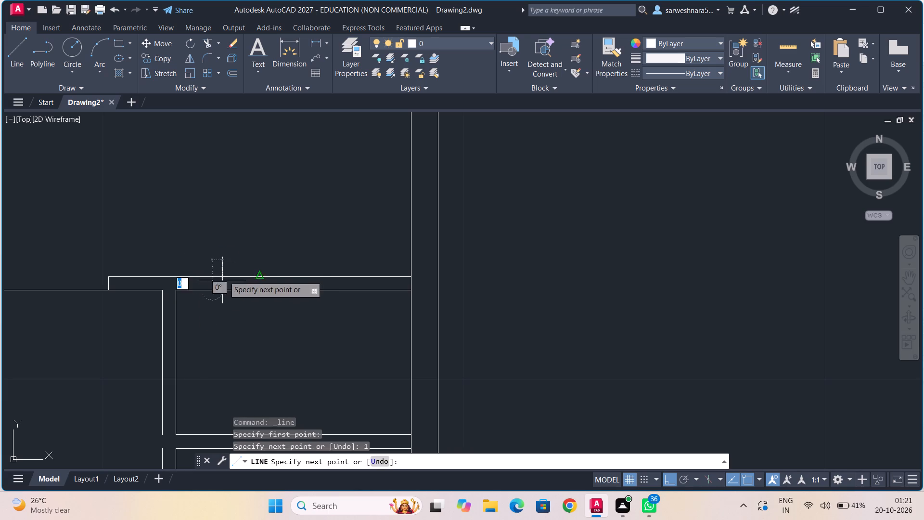
{"action": "type", "text": "0.5"}
{"action": "key", "text": "Return"}
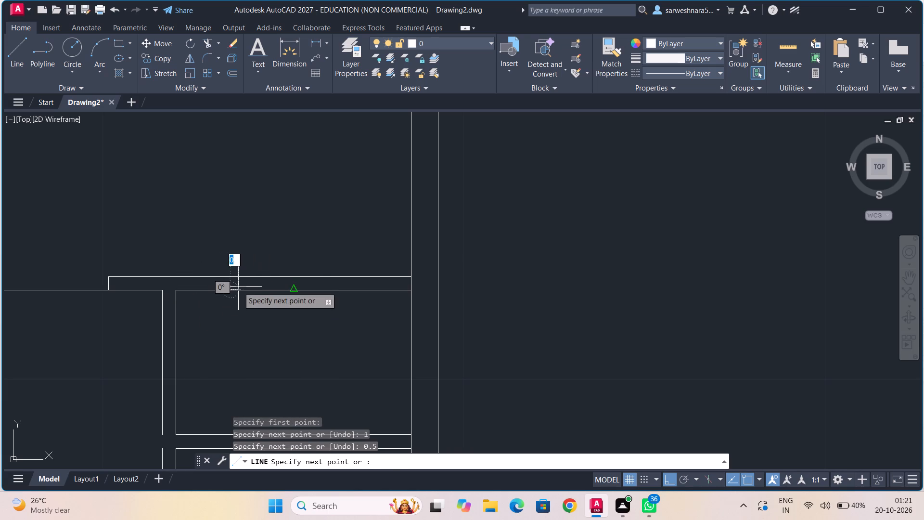
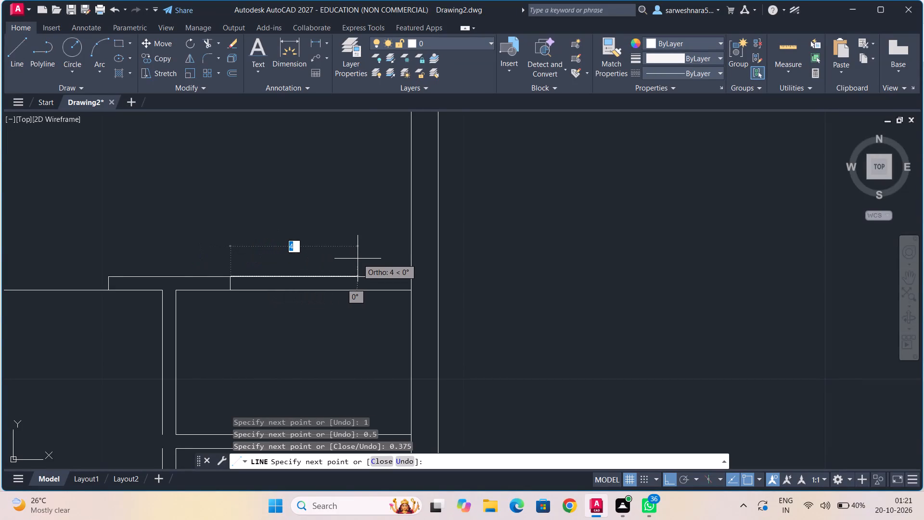
Continue the line 4 right along the upper face of the partition above the small right room, and 0.375 down across it.
{"action": "key", "text": "4"}
{"action": "key", "text": "Return"}
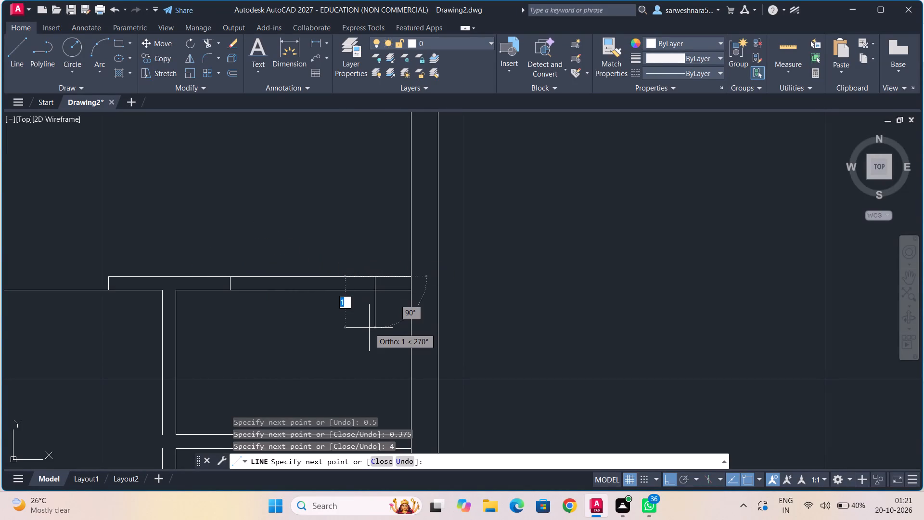
{"action": "type", "text": "0.375"}
{"action": "key", "text": "Return"}
{"action": "key", "text": "Escape"}
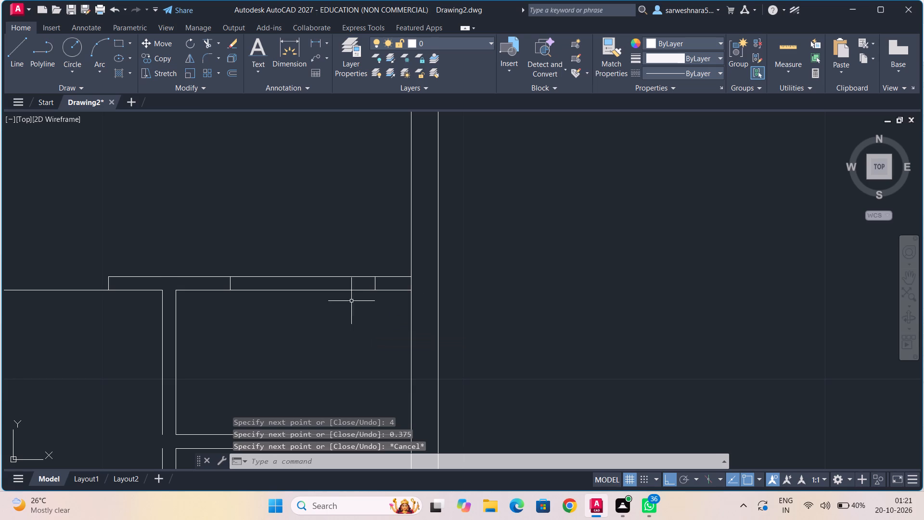
Draw a window centre line inside that partition, joining the midpoints of the two cross lines 4 apart.
{"action": "scroll", "coordinate": [334, 289], "scroll_direction": "up", "scroll_amount": 1}
{"action": "middle_click_drag", "start_coordinate": [334, 289], "coordinate": [258, 301]}
{"action": "left_click", "coordinate": [20, 59]}
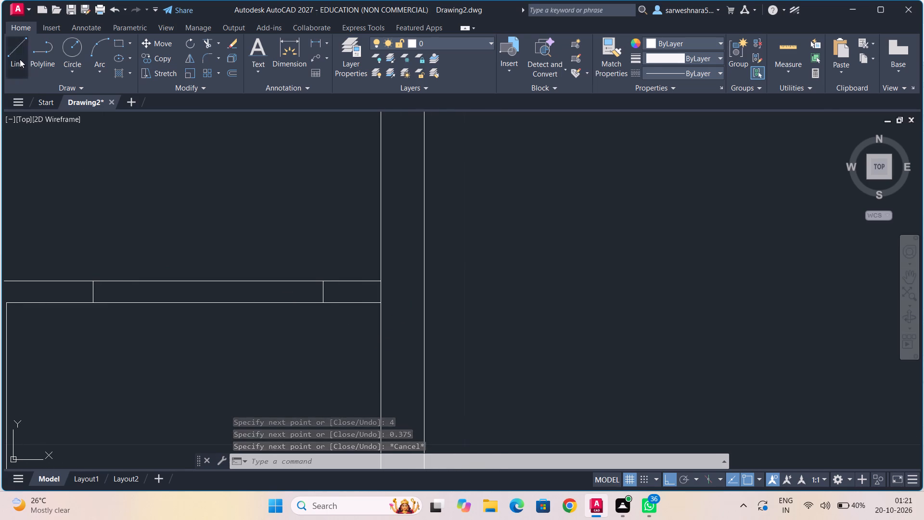
{"action": "left_click", "coordinate": [92, 292]}
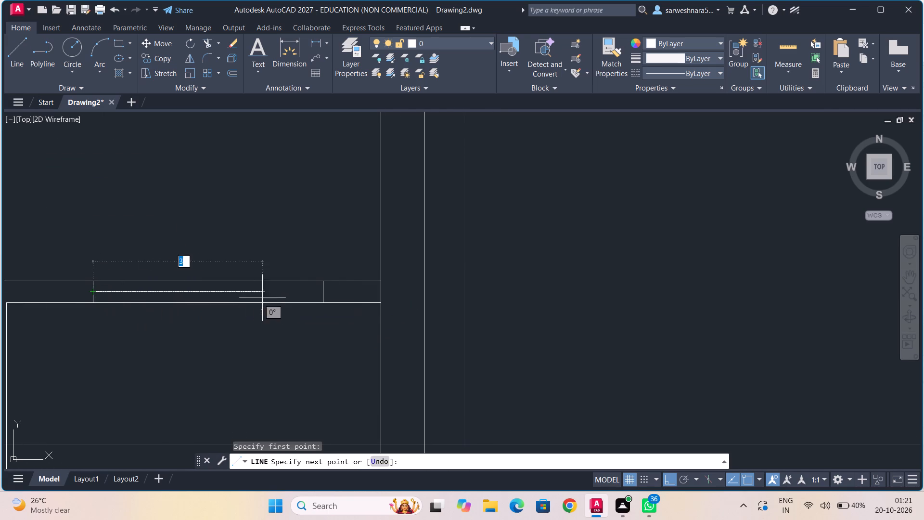
{"action": "left_click", "coordinate": [323, 292]}
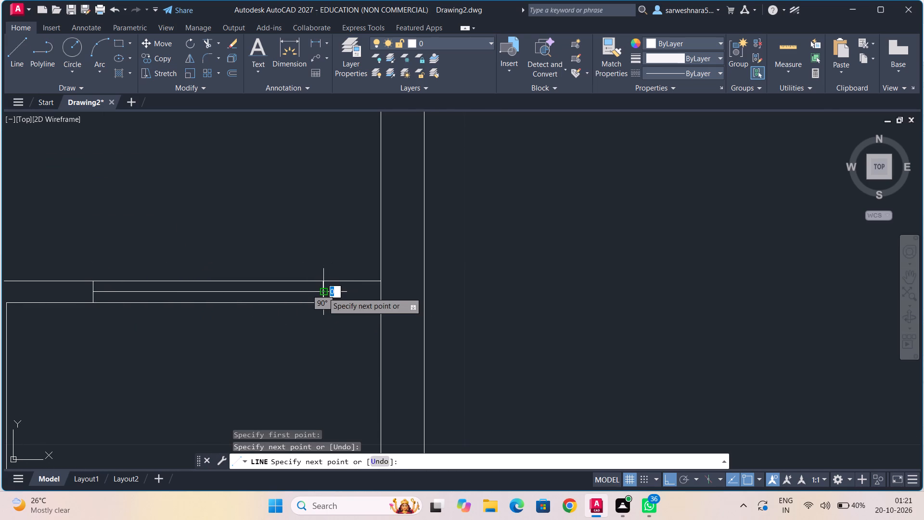
Draw lines from the partition's lower corner at the right outer wall: 2 up the wall's inner face and 0.75 right across the wall.
{"action": "left_click", "coordinate": [13, 43]}
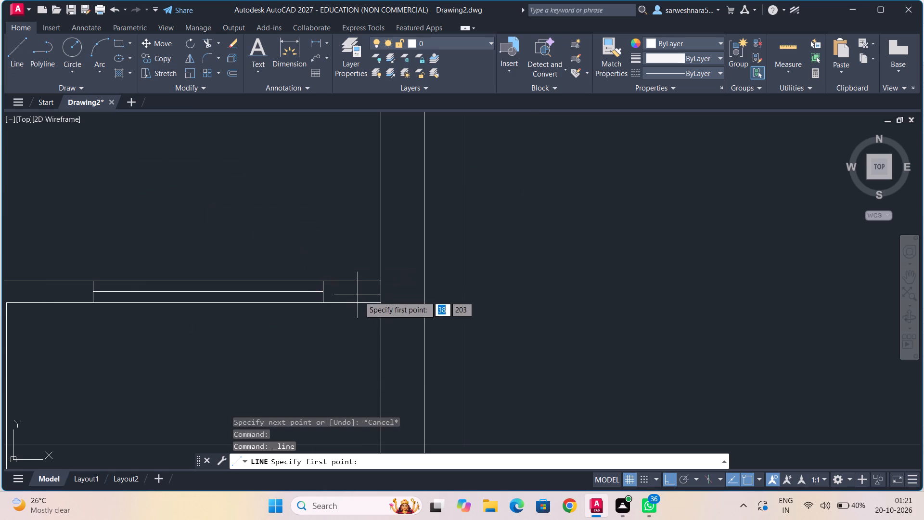
{"action": "left_click", "coordinate": [379, 304]}
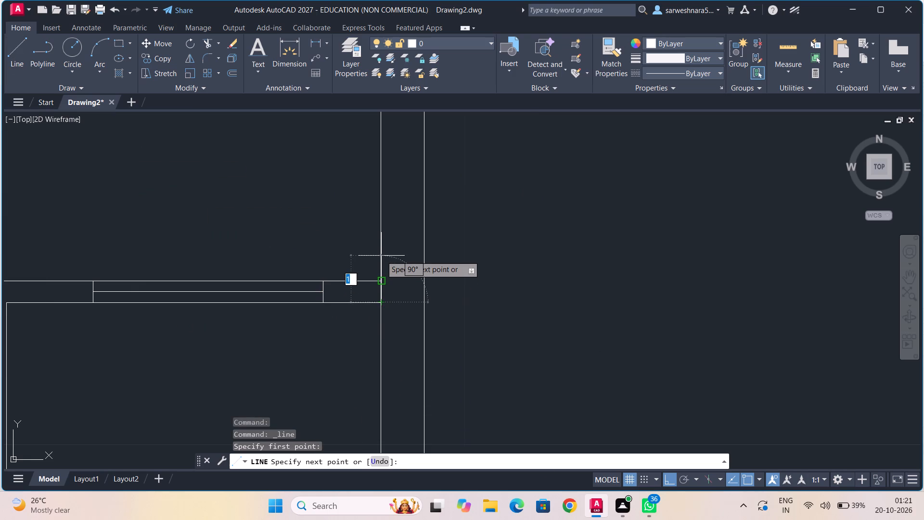
{"action": "type", "text": "24"}
{"action": "key", "text": "BackSpace"}
{"action": "key", "text": "Return"}
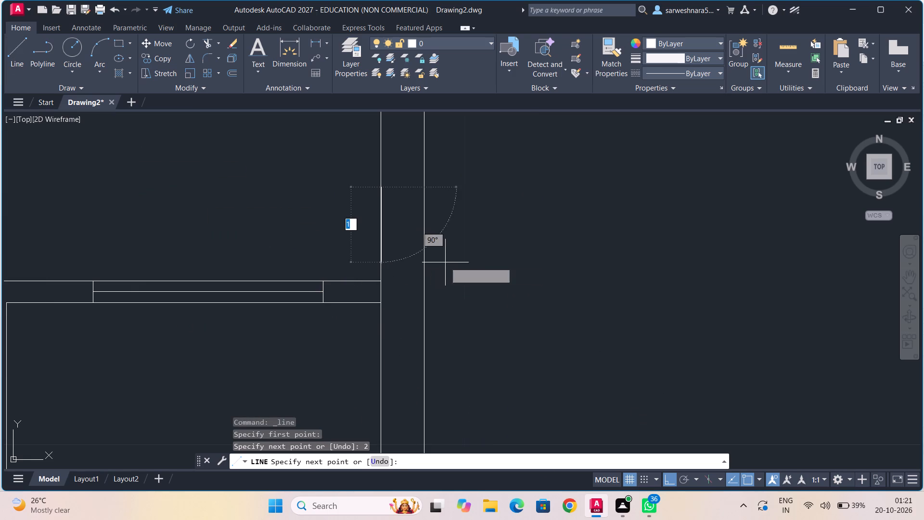
{"action": "scroll", "coordinate": [473, 239], "scroll_direction": "down", "scroll_amount": 3}
{"action": "middle_click_drag", "start_coordinate": [473, 241], "coordinate": [479, 295]}
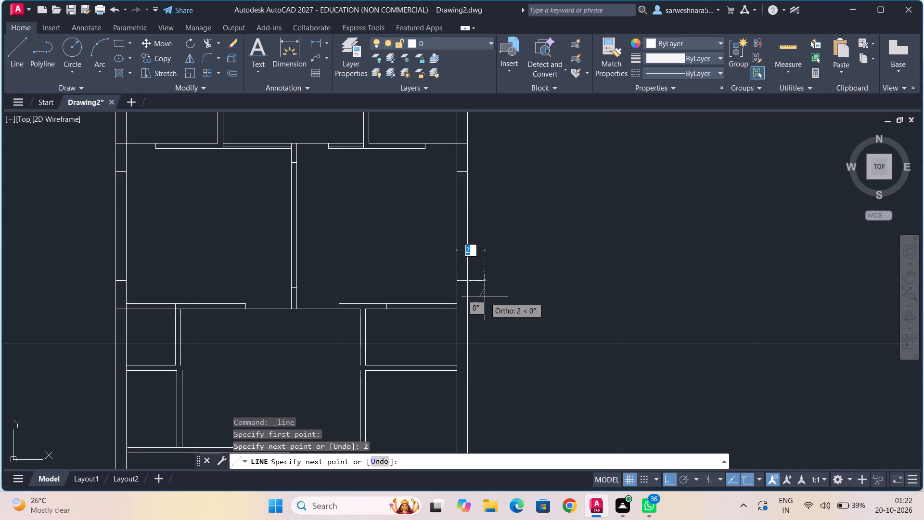
{"action": "type", "text": "0.75"}
{"action": "key", "text": "Return"}
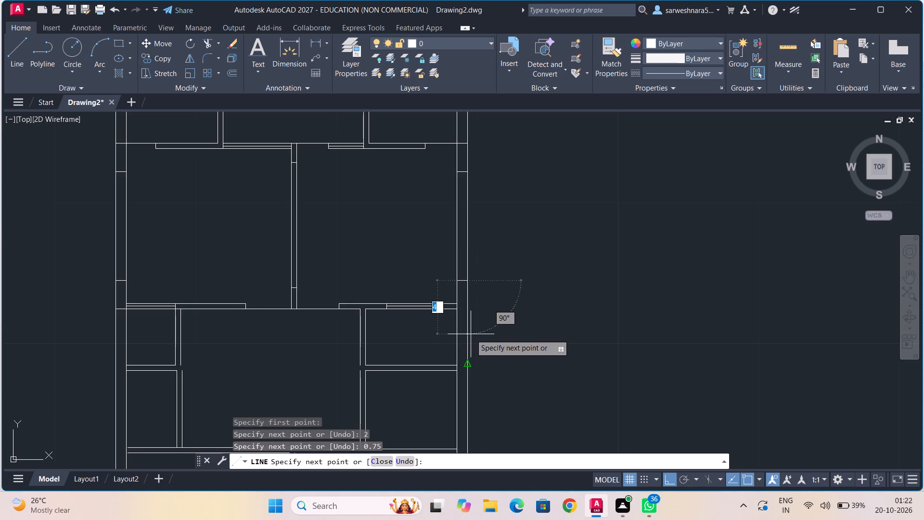
Continue the line 2 down the outer wall's outer face and 0.75 left back across the wall.
{"action": "key", "text": "0"}
{"action": "key", "text": "BackSpace"}
{"action": "key", "text": "2"}
{"action": "key", "text": "Return"}
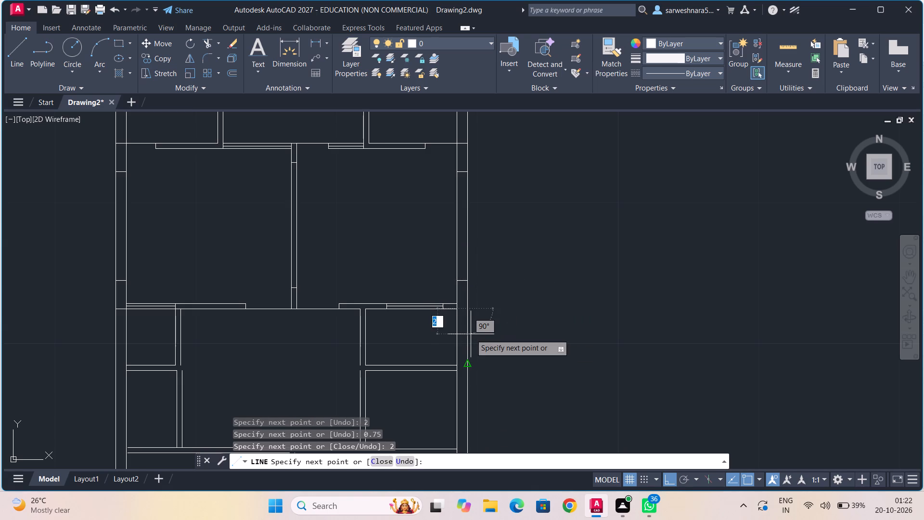
{"action": "type", "text": "0.75"}
{"action": "key", "text": "Return"}
{"action": "key", "text": "Escape"}
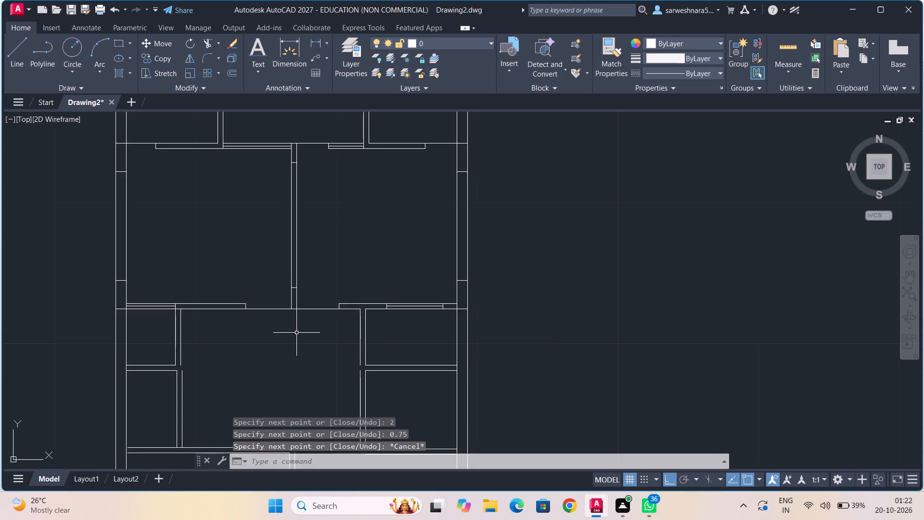
Draw lines from the small right room's lower-left inner corner: 1 right along the partition below it and 0.375 down across the partition.
{"action": "middle_click_drag", "start_coordinate": [278, 327], "coordinate": [262, 296]}
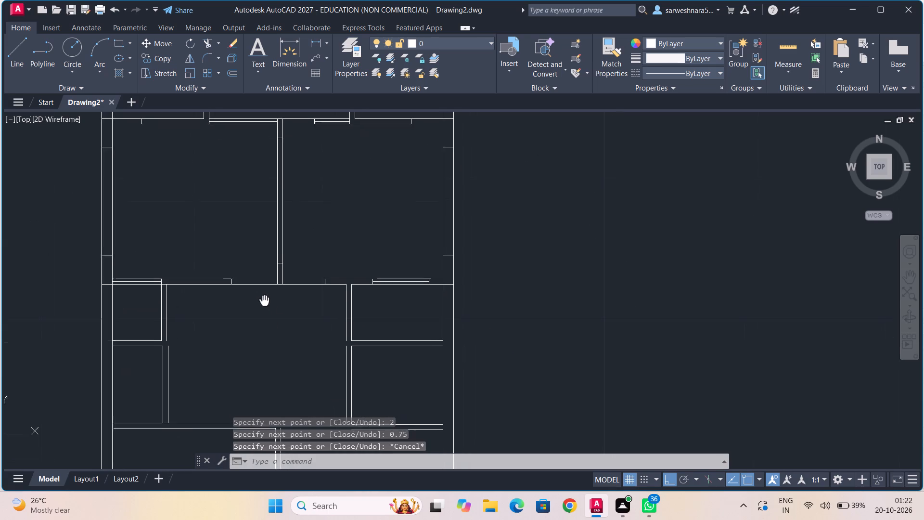
{"action": "middle_click_drag", "start_coordinate": [262, 296], "coordinate": [261, 291]}
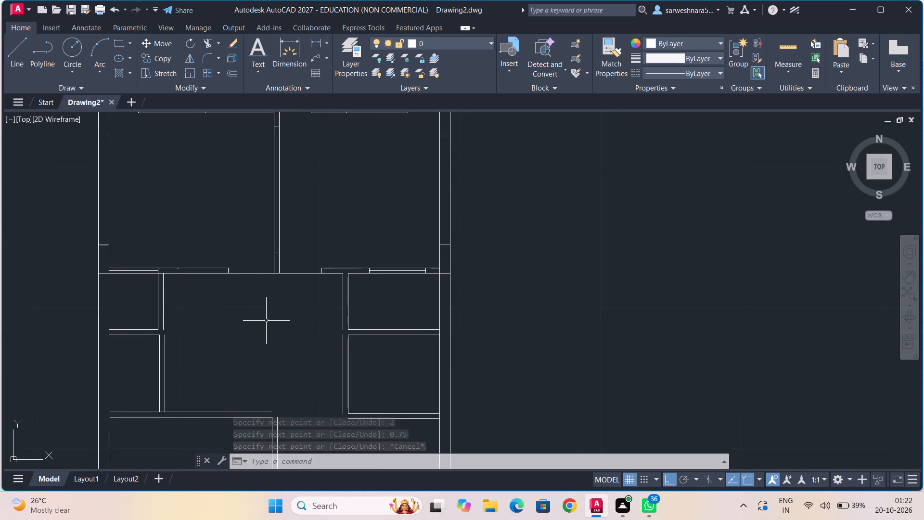
{"action": "scroll", "coordinate": [318, 338], "scroll_direction": "up", "scroll_amount": 1}
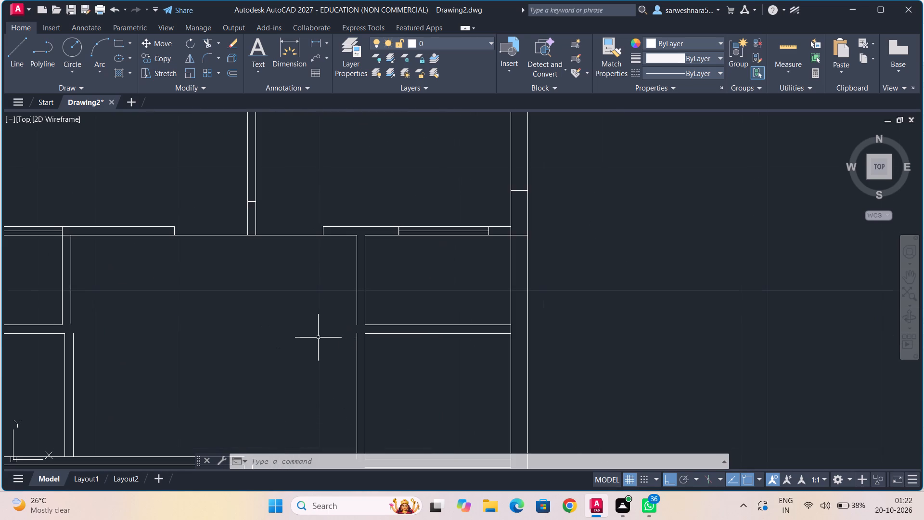
{"action": "middle_click_drag", "start_coordinate": [318, 338], "coordinate": [256, 315]}
{"action": "scroll", "coordinate": [256, 315], "scroll_direction": "up", "scroll_amount": 1}
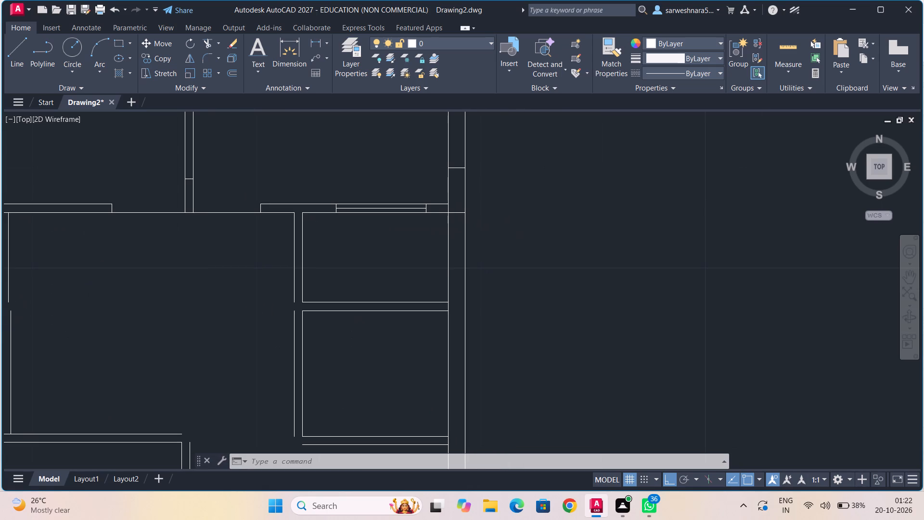
{"action": "scroll", "coordinate": [256, 315], "scroll_direction": "up", "scroll_amount": 1}
{"action": "middle_click_drag", "start_coordinate": [256, 315], "coordinate": [253, 338]}
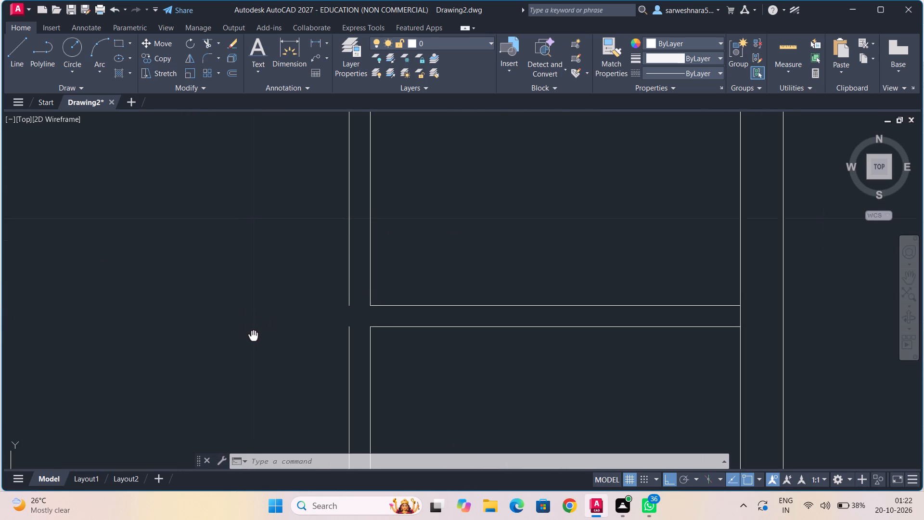
{"action": "middle_click_drag", "start_coordinate": [253, 338], "coordinate": [252, 339]}
{"action": "scroll", "coordinate": [252, 339], "scroll_direction": "down", "scroll_amount": 1}
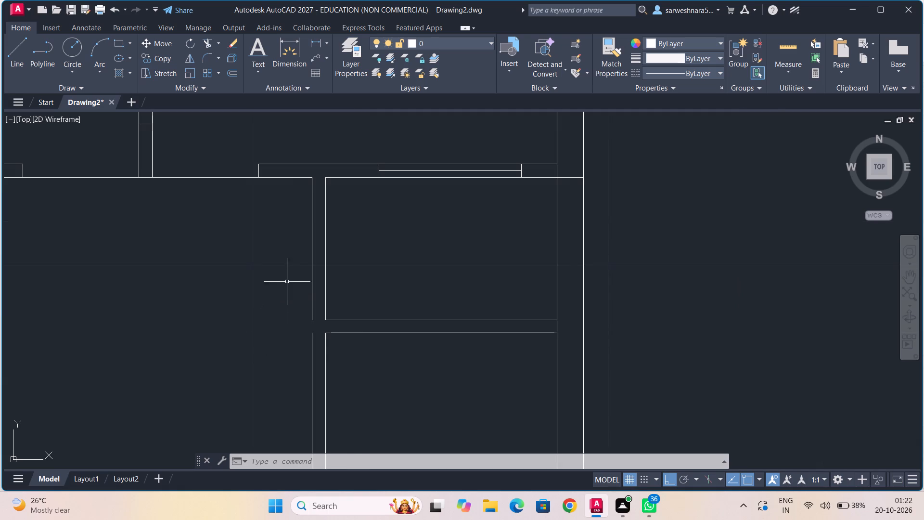
{"action": "left_click", "coordinate": [18, 68]}
{"action": "left_click", "coordinate": [326, 180]}
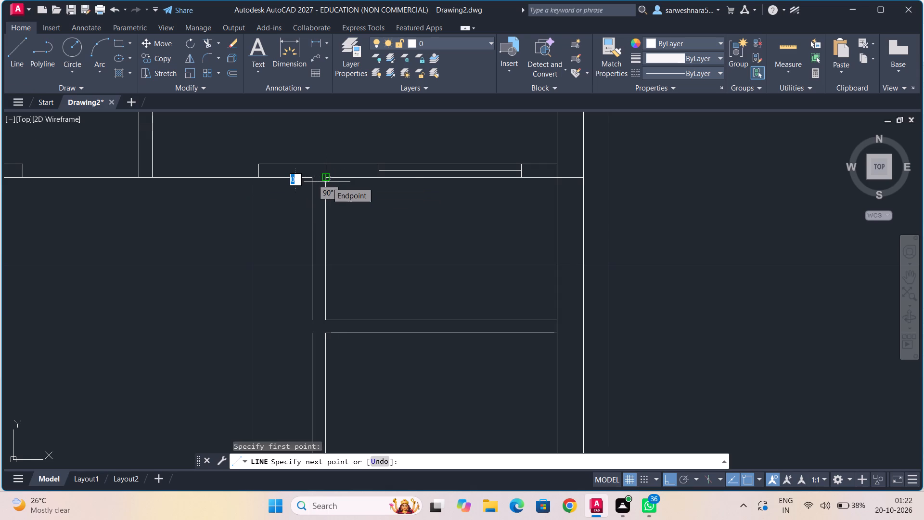
{"action": "left_click", "coordinate": [17, 46]}
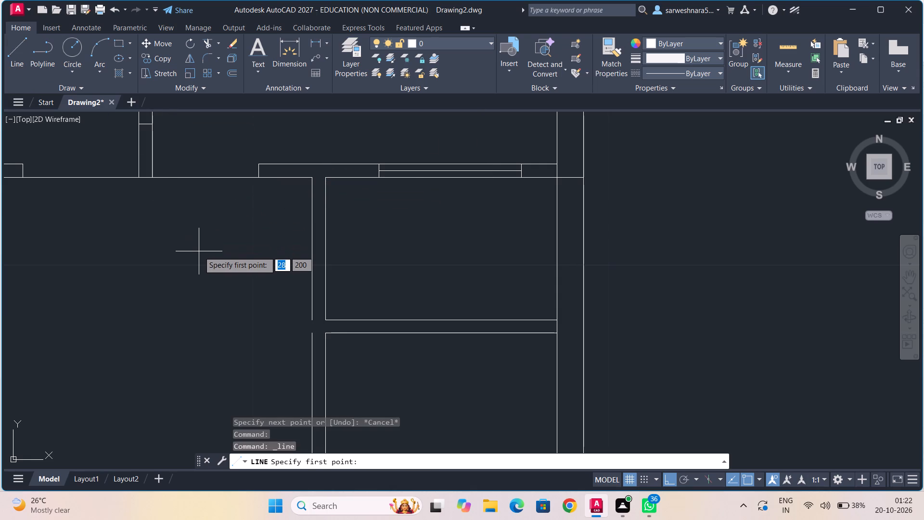
{"action": "left_click", "coordinate": [327, 320]}
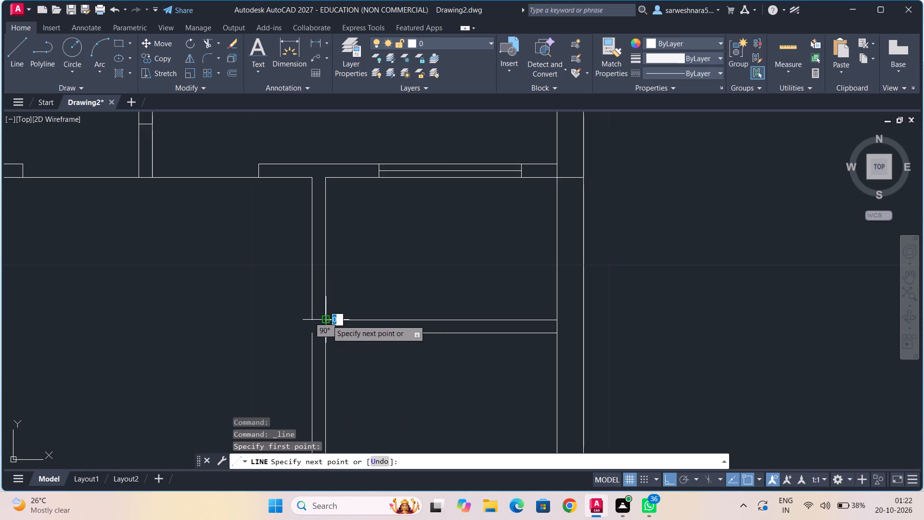
{"action": "key", "text": "1"}
{"action": "key", "text": "Return"}
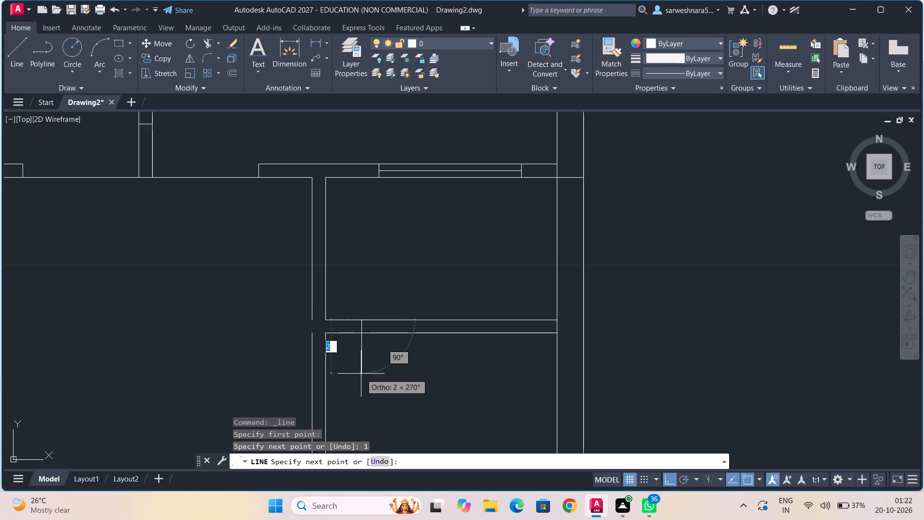
{"action": "type", "text": "0.375"}
{"action": "key", "text": "Return"}
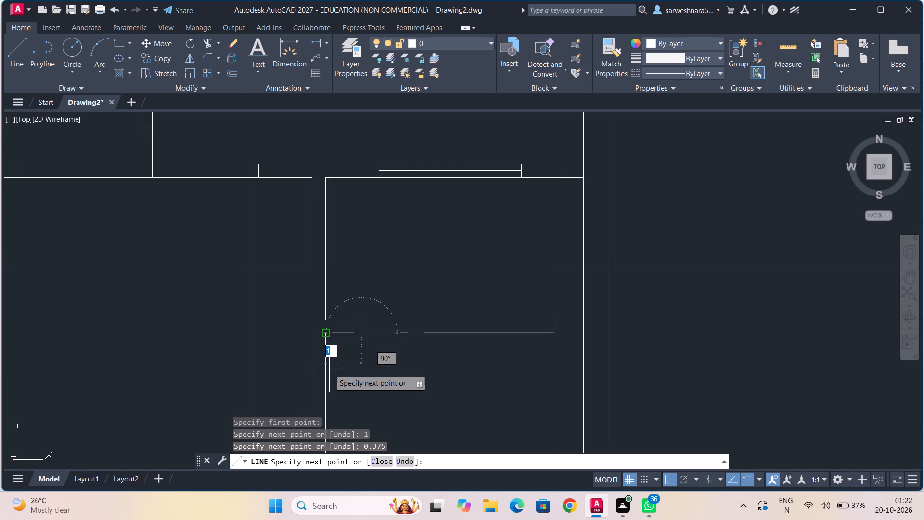
{"action": "key", "text": "Escape"}
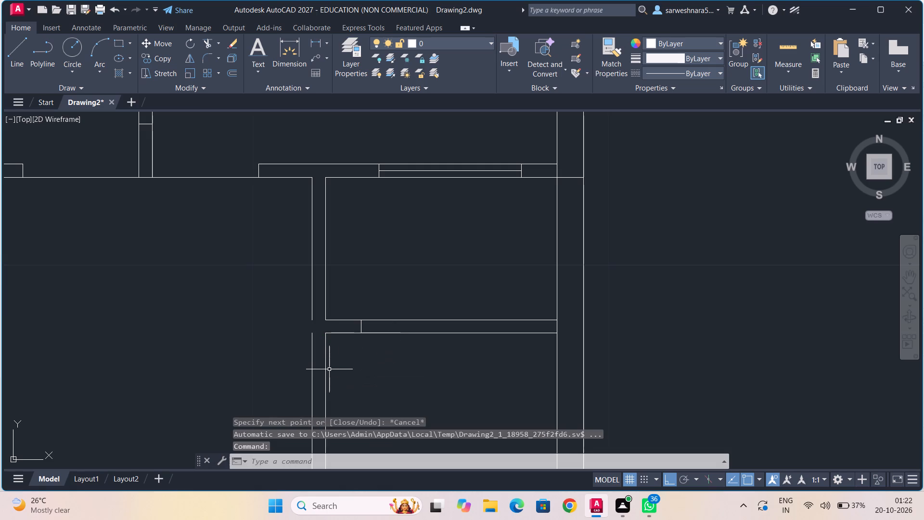
Draw a line closing the gap in the left face of the small right rooms' left wall, where their dividing partition meets it.
{"action": "left_click", "coordinate": [13, 57]}
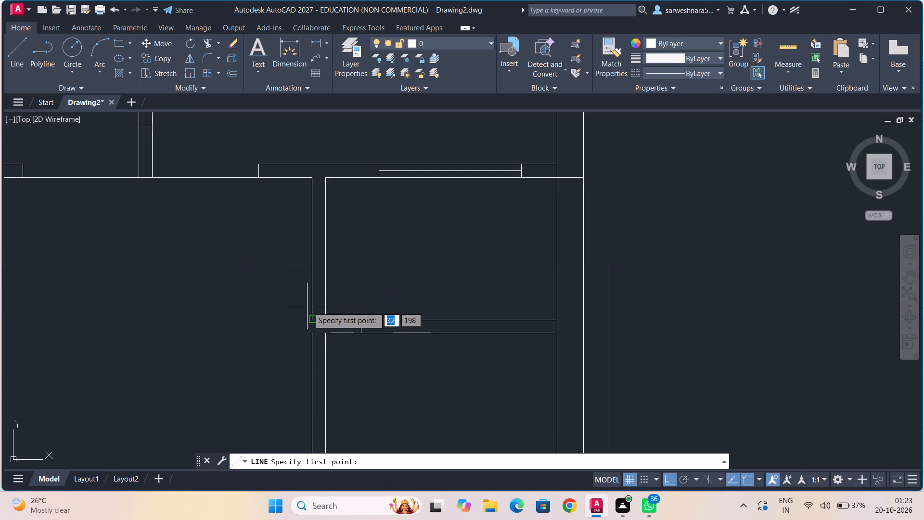
{"action": "left_click", "coordinate": [311, 318]}
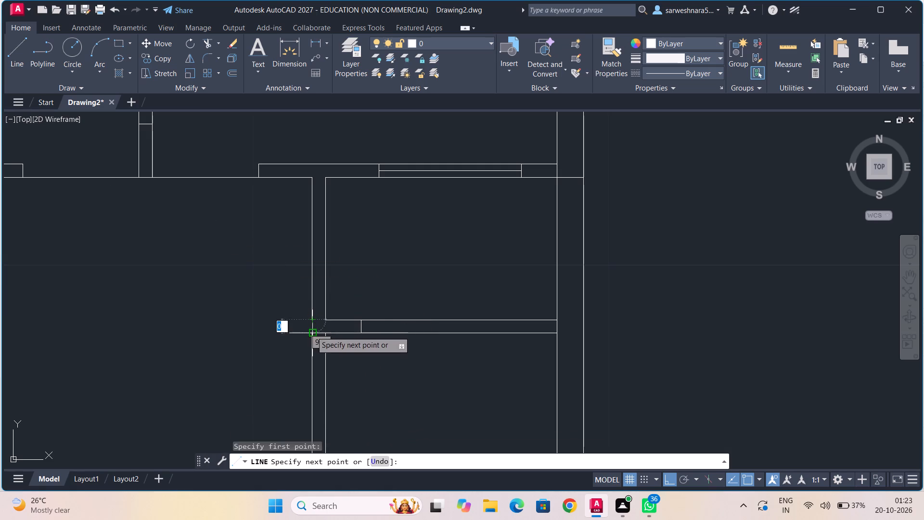
{"action": "left_click", "coordinate": [311, 331]}
{"action": "key", "text": "Escape"}
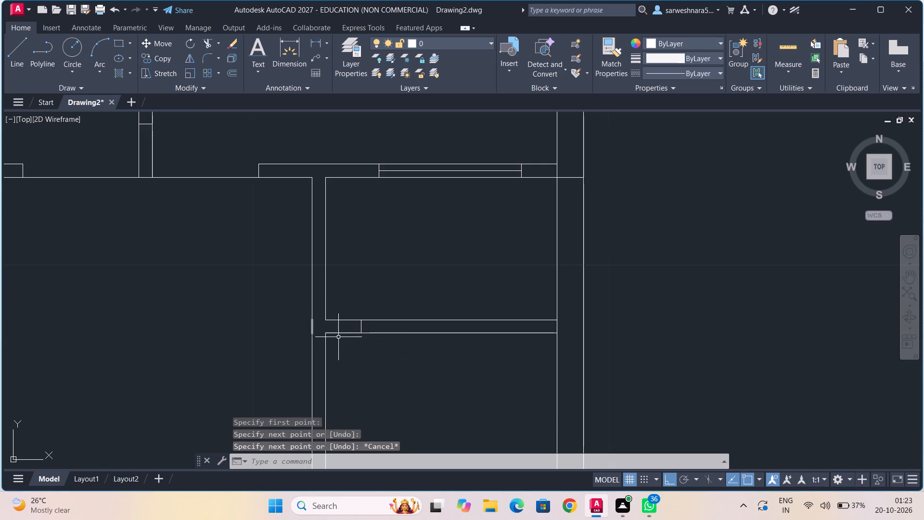
Draw lines from the dividing partition's upper corner at the right outer wall: 1 left along its upper face and 0.375 down across it.
{"action": "middle_click_drag", "start_coordinate": [391, 360], "coordinate": [332, 352]}
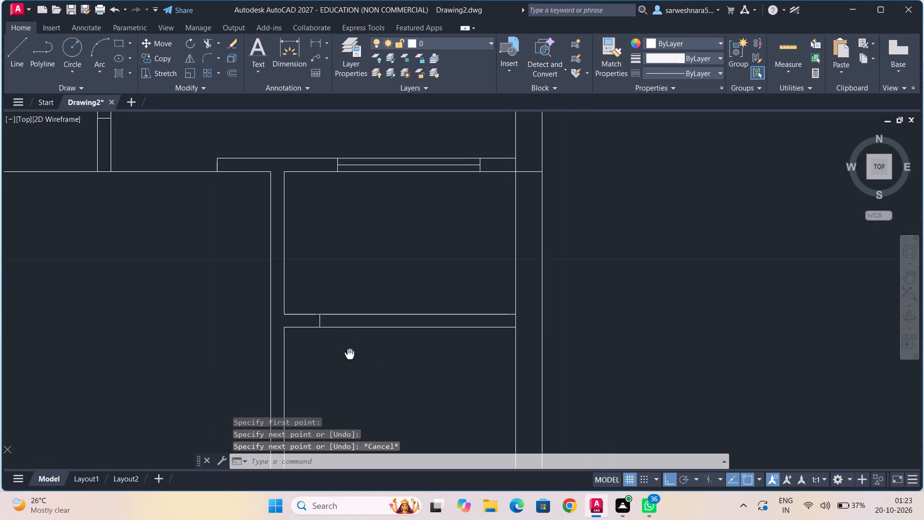
{"action": "middle_click_drag", "start_coordinate": [332, 352], "coordinate": [321, 351]}
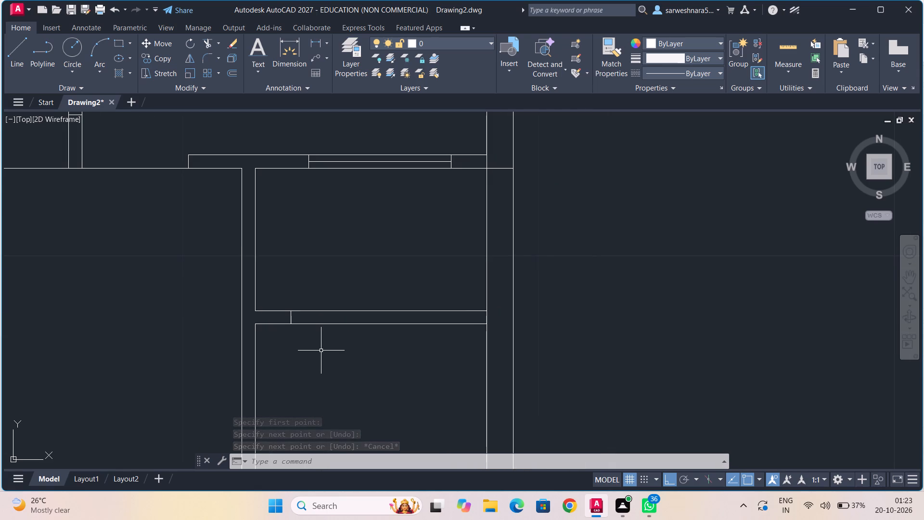
{"action": "left_click", "coordinate": [16, 60]}
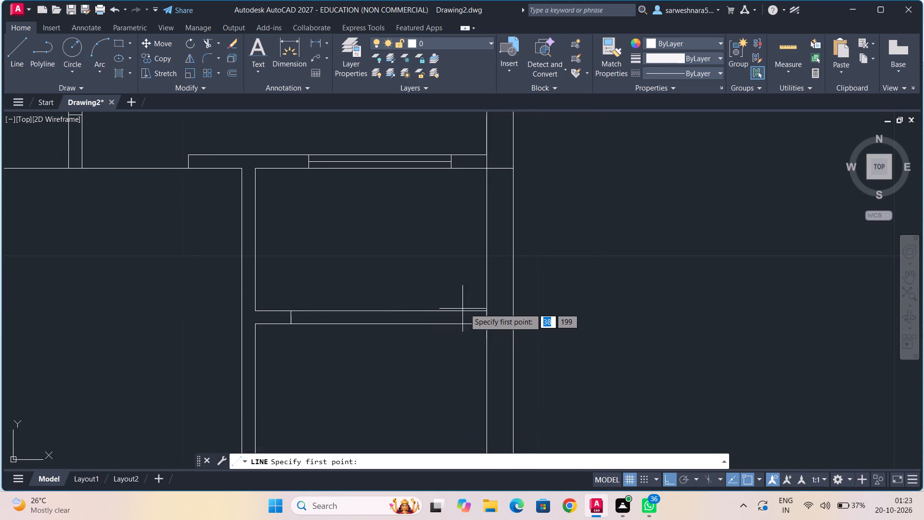
{"action": "left_click", "coordinate": [487, 311]}
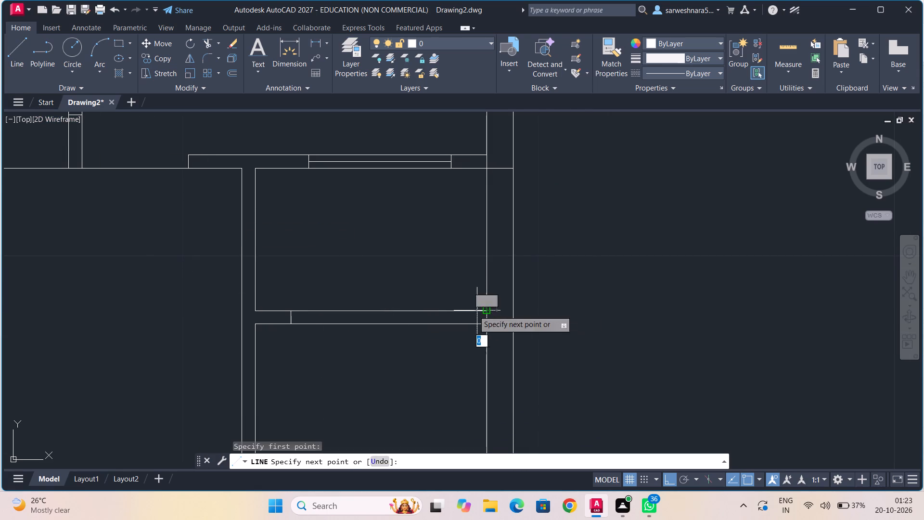
{"action": "key", "text": "1"}
{"action": "key", "text": "Return"}
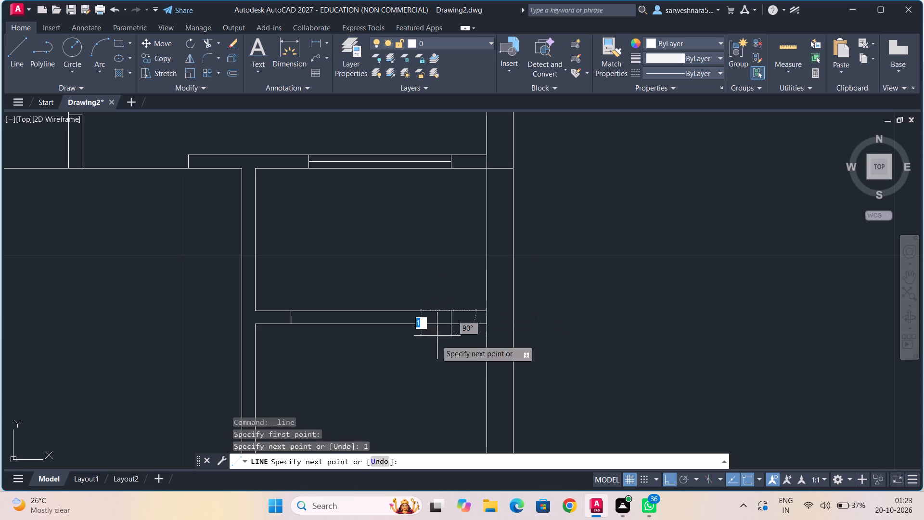
{"action": "type", "text": "0.375"}
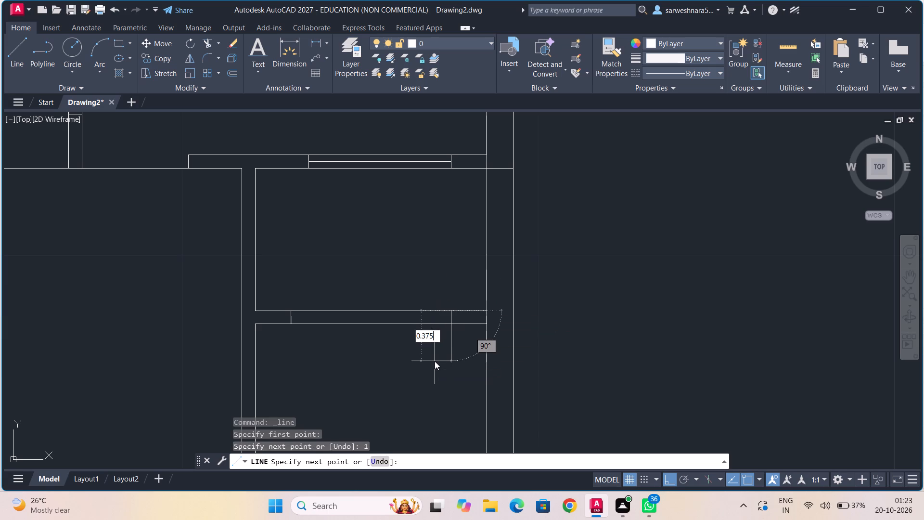
{"action": "key", "text": "Return"}
{"action": "key", "text": "Escape"}
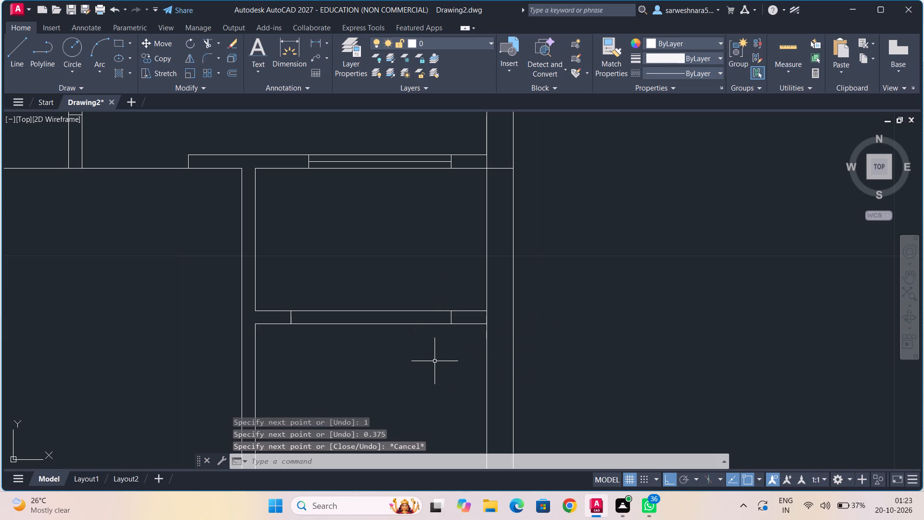
Draw the window's centre line between the two cross lines in the partition dividing the small right rooms.
{"action": "left_click", "coordinate": [22, 51]}
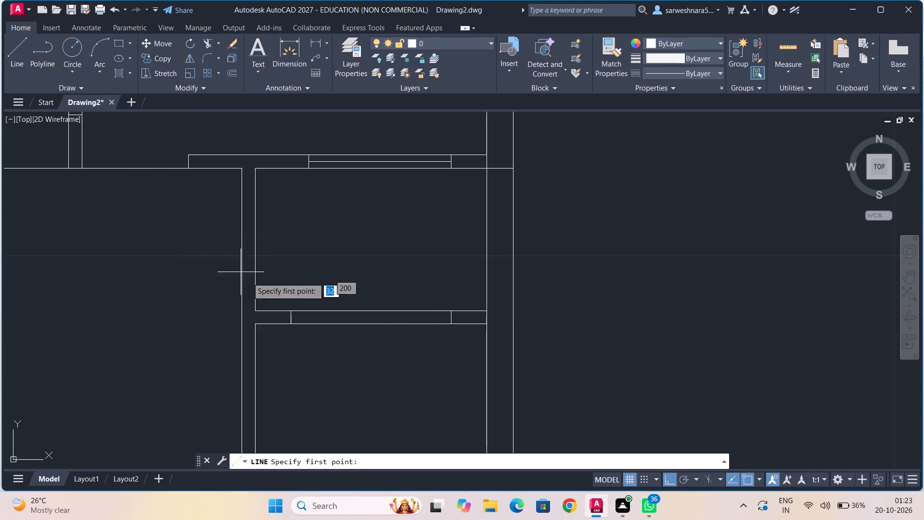
{"action": "left_click", "coordinate": [290, 319]}
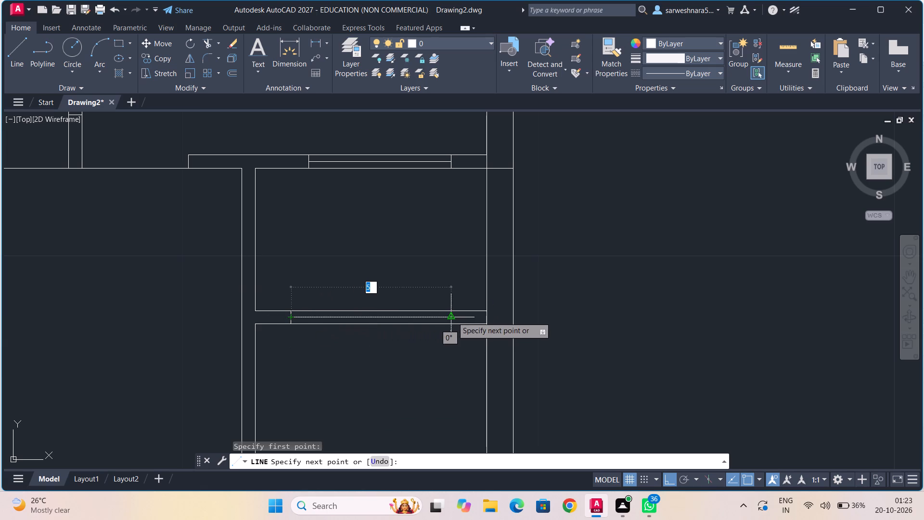
{"action": "left_click", "coordinate": [454, 318]}
{"action": "key", "text": "Escape"}
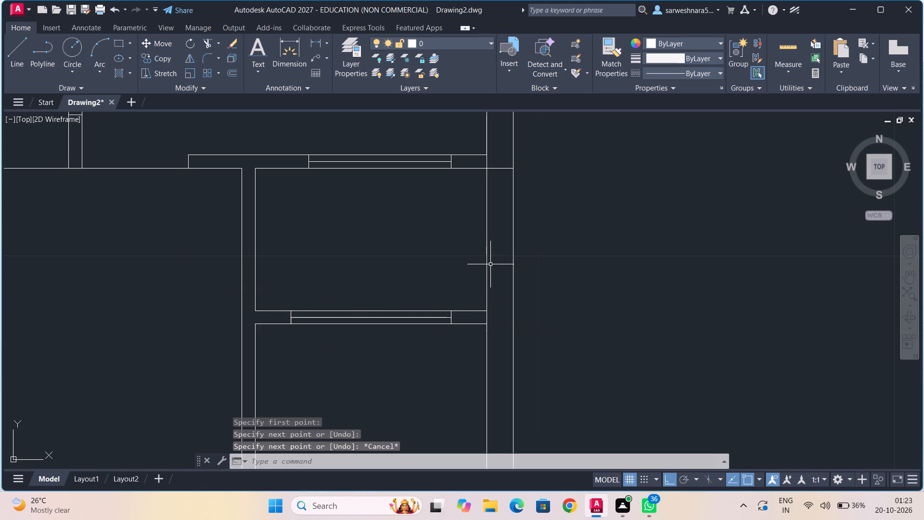
Trim the right outer wall's inner face between the two faces of the small rooms' dividing partition.
{"action": "middle_click_drag", "start_coordinate": [490, 264], "coordinate": [464, 328]}
{"action": "middle_click_drag", "start_coordinate": [470, 366], "coordinate": [460, 308]}
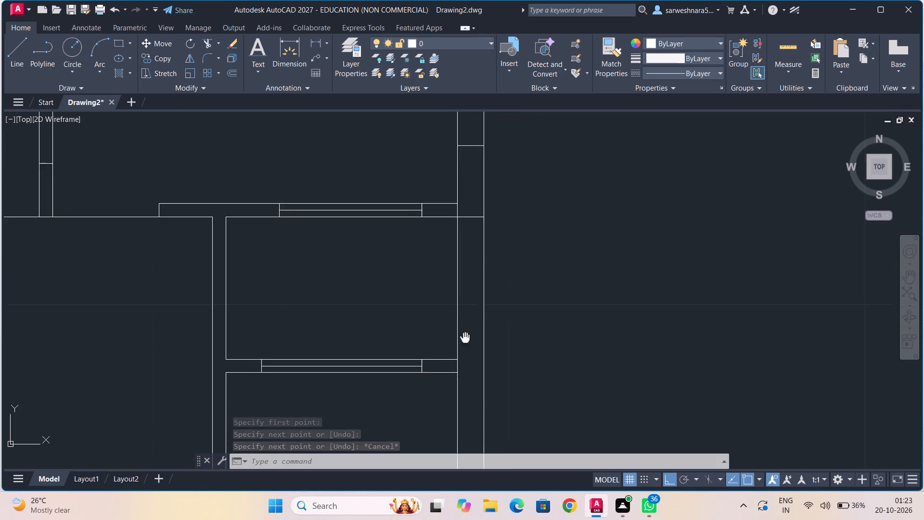
{"action": "middle_click_drag", "start_coordinate": [460, 308], "coordinate": [457, 289]}
{"action": "middle_click_drag", "start_coordinate": [455, 350], "coordinate": [449, 306]}
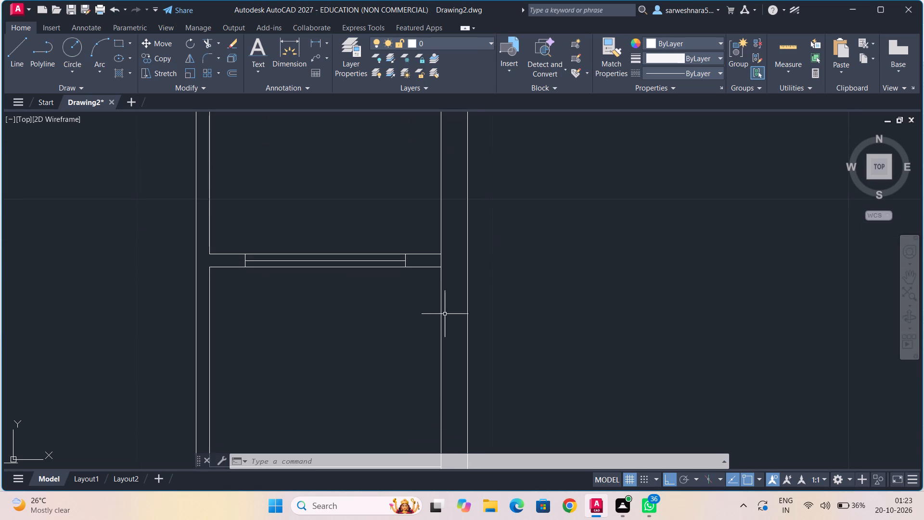
{"action": "left_click", "coordinate": [209, 44]}
{"action": "left_click", "coordinate": [441, 262]}
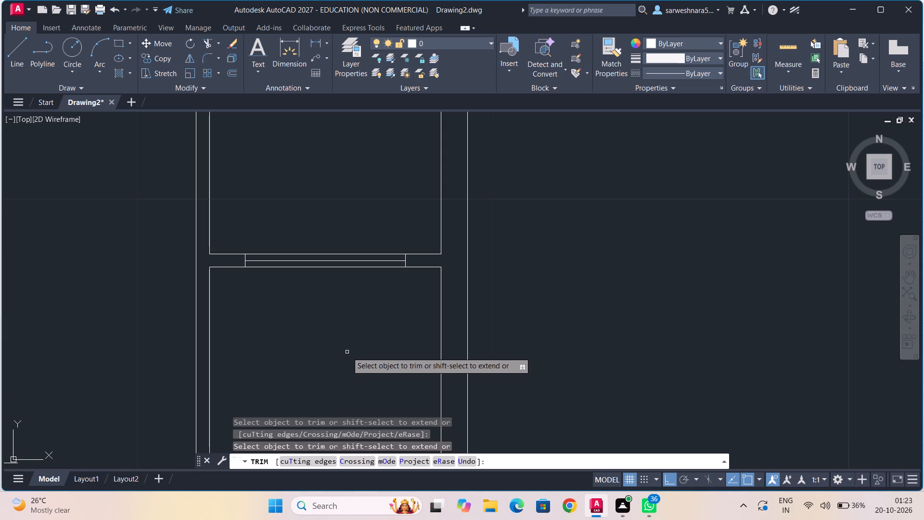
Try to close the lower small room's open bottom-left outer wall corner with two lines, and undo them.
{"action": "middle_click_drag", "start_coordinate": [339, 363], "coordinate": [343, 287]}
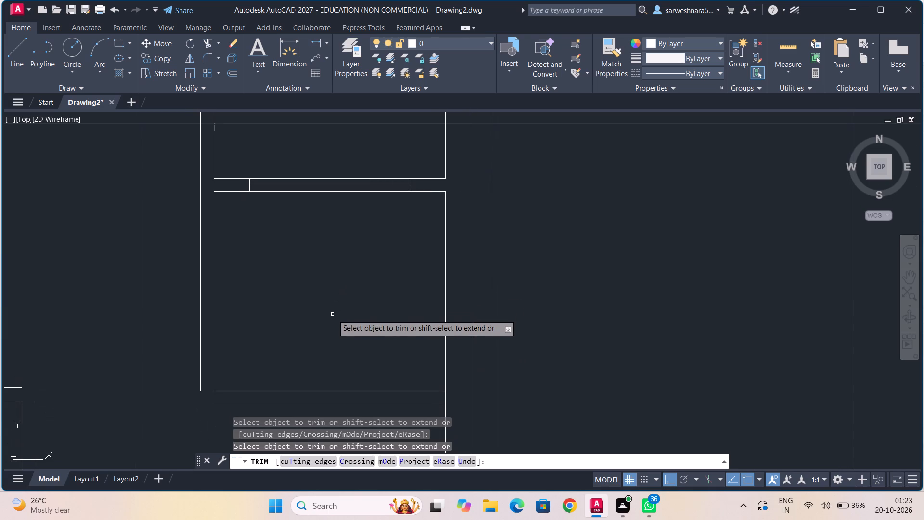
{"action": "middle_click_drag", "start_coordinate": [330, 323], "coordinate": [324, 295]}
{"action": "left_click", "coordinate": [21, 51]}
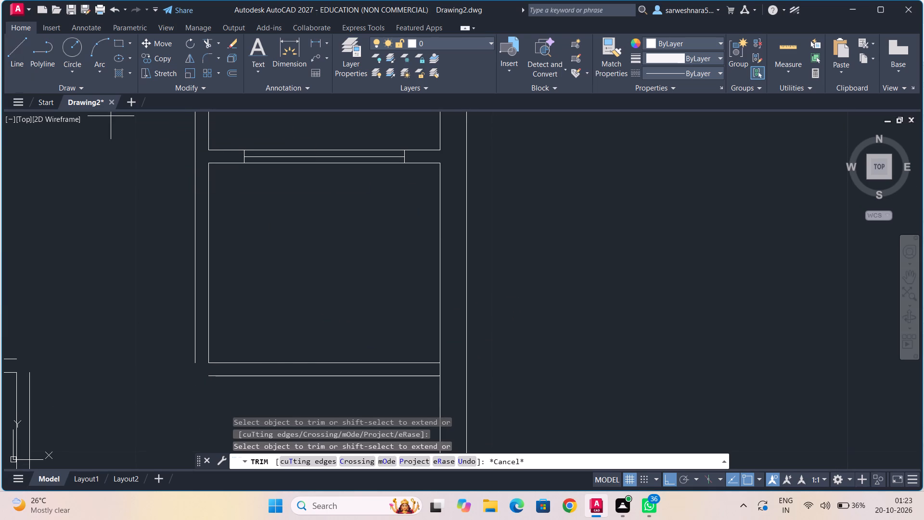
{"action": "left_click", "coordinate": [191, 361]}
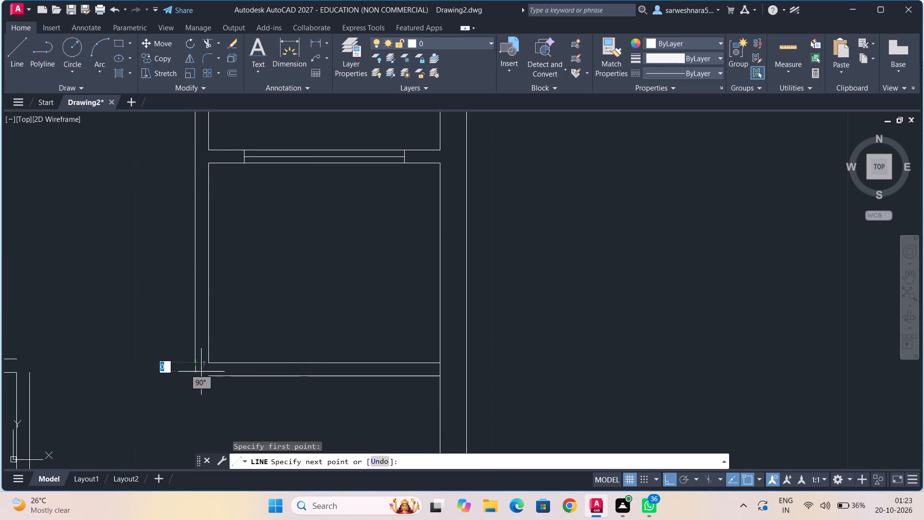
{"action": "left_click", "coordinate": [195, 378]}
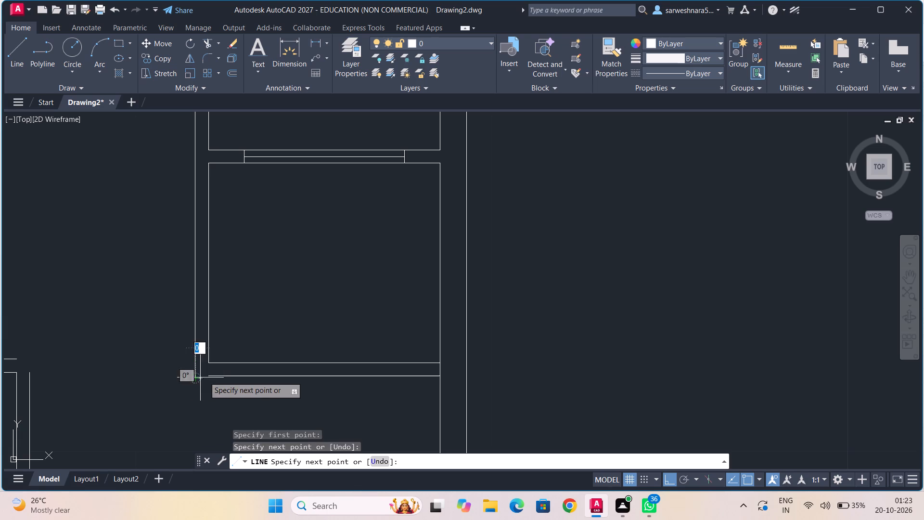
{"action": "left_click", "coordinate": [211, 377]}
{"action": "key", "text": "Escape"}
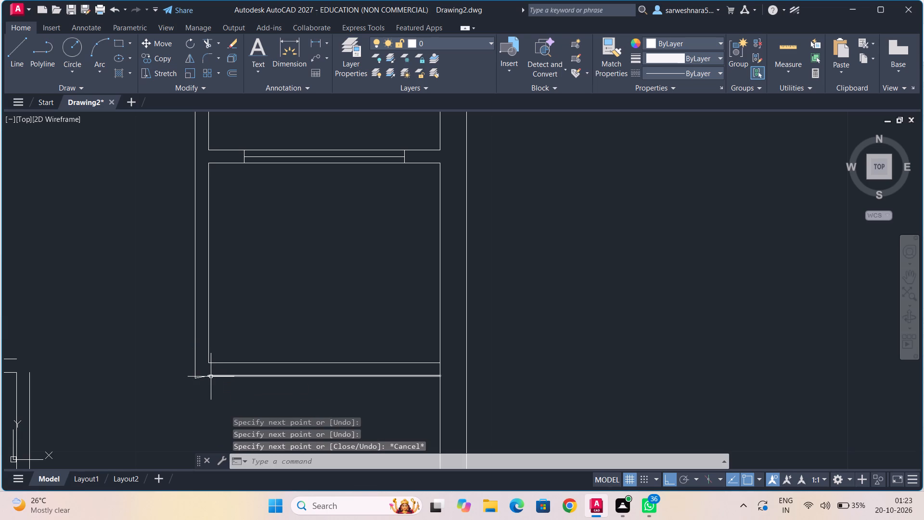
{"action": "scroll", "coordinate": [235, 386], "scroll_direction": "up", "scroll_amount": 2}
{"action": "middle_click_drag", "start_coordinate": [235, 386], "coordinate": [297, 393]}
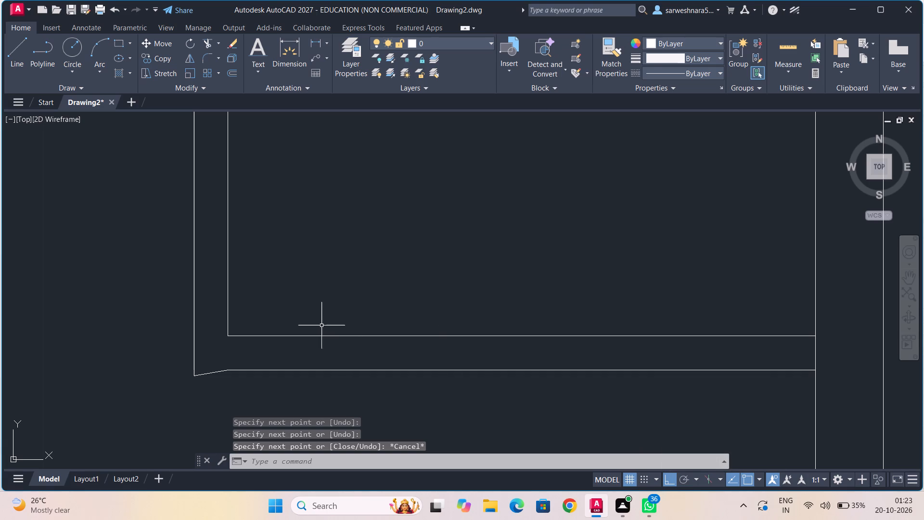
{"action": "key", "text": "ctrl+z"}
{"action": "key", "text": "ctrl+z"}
Draw lines squaring the lower small room's bottom-left outer corner: down from the left wall's outer face, and right to the bottom partition's lower face.
{"action": "middle_click_drag", "start_coordinate": [249, 336], "coordinate": [325, 328]}
{"action": "scroll", "coordinate": [325, 328], "scroll_direction": "up", "scroll_amount": 2}
{"action": "left_click", "coordinate": [24, 59]}
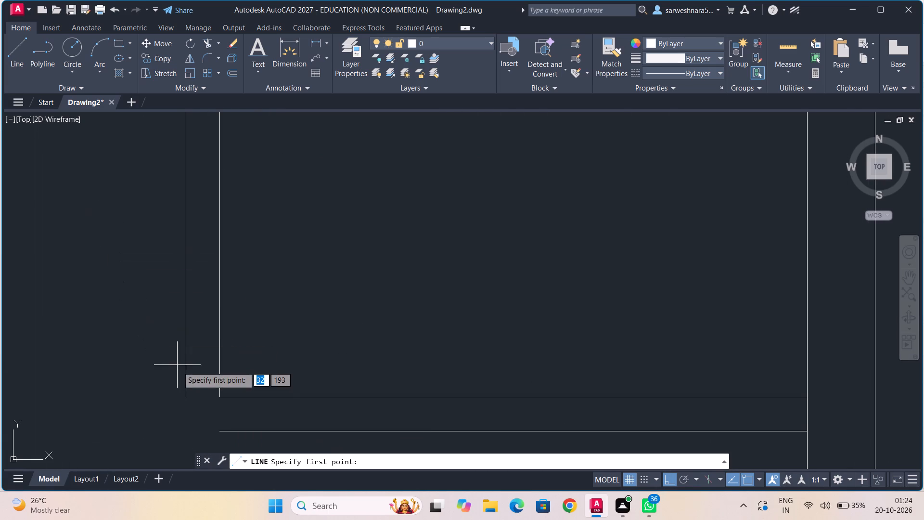
{"action": "left_click", "coordinate": [186, 397]}
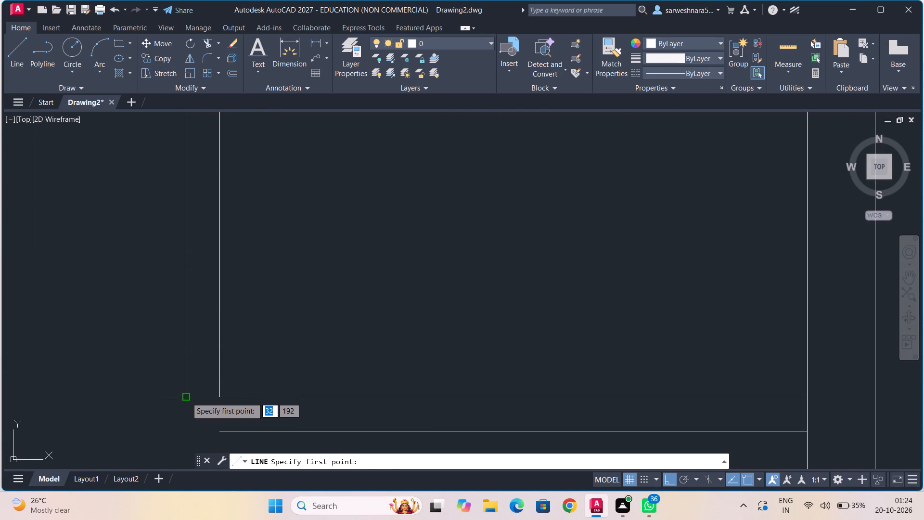
{"action": "left_click", "coordinate": [187, 432]}
{"action": "left_click", "coordinate": [223, 433]}
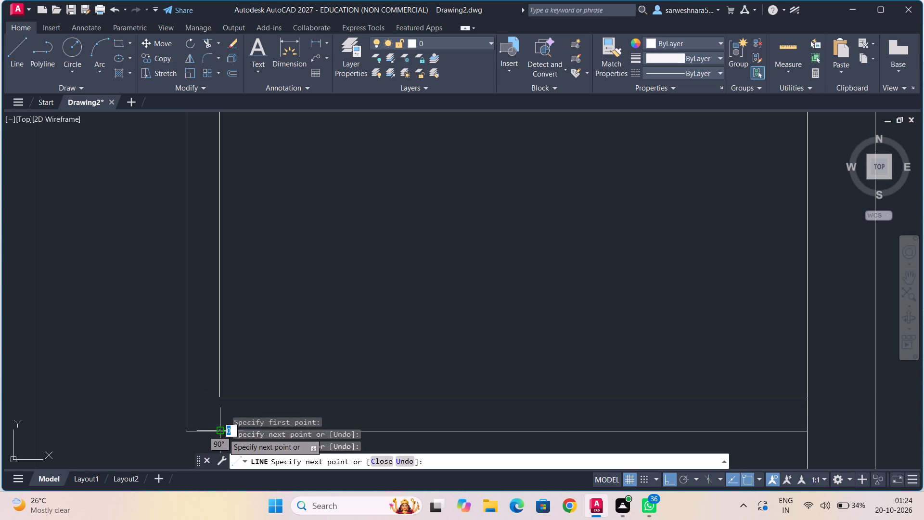
{"action": "key", "text": "Escape"}
Draw a line across the small rooms' left wall, extending the dividing partition's upper face to the wall's left face.
{"action": "scroll", "coordinate": [402, 368], "scroll_direction": "down", "scroll_amount": 1}
{"action": "middle_click_drag", "start_coordinate": [402, 368], "coordinate": [369, 317]}
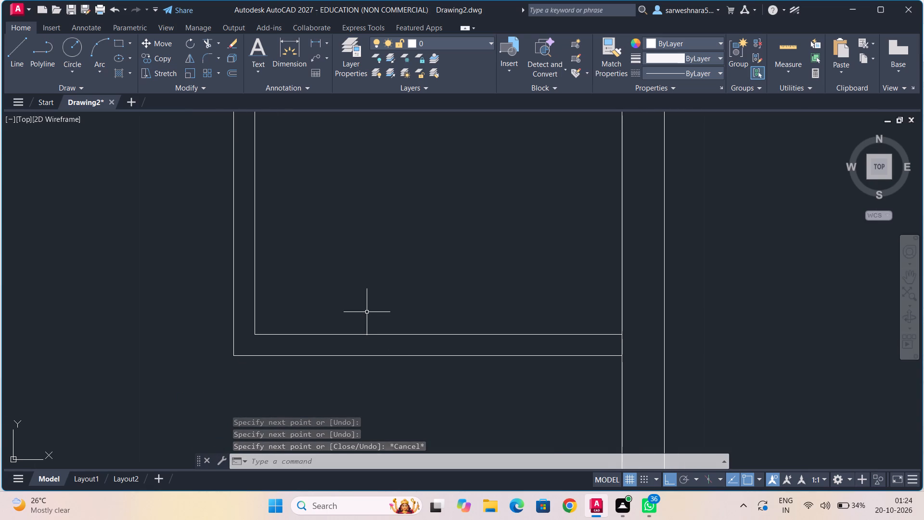
{"action": "scroll", "coordinate": [367, 312], "scroll_direction": "down", "scroll_amount": 1}
{"action": "middle_click_drag", "start_coordinate": [370, 320], "coordinate": [381, 367]}
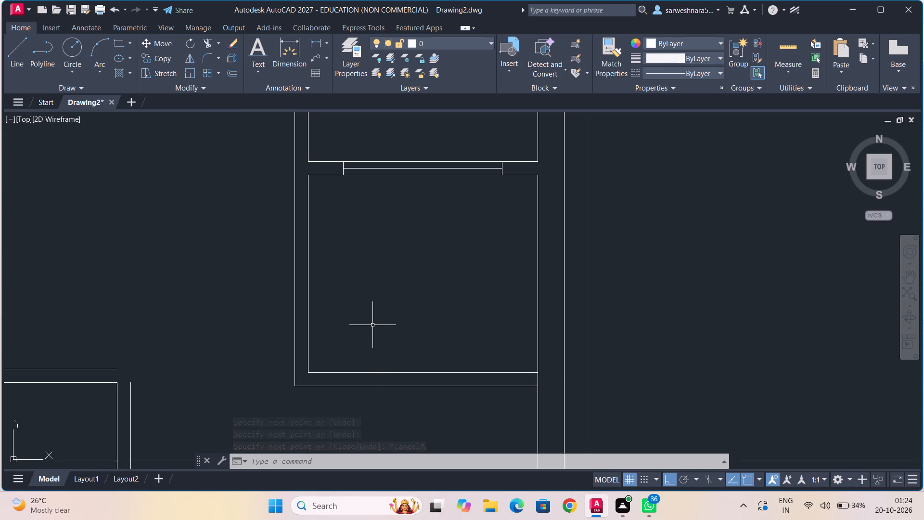
{"action": "middle_click_drag", "start_coordinate": [370, 323], "coordinate": [373, 382]}
{"action": "middle_click_drag", "start_coordinate": [364, 301], "coordinate": [368, 401]}
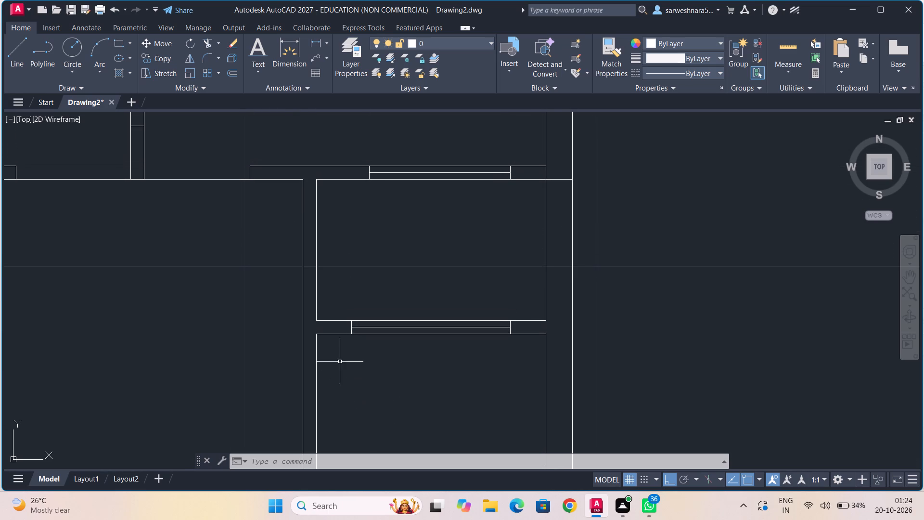
{"action": "left_click", "coordinate": [13, 48]}
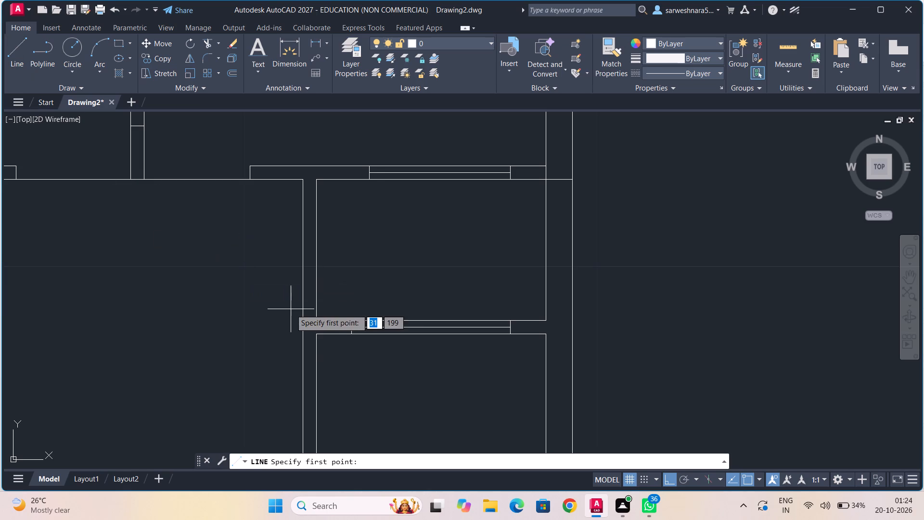
{"action": "left_click", "coordinate": [319, 321]}
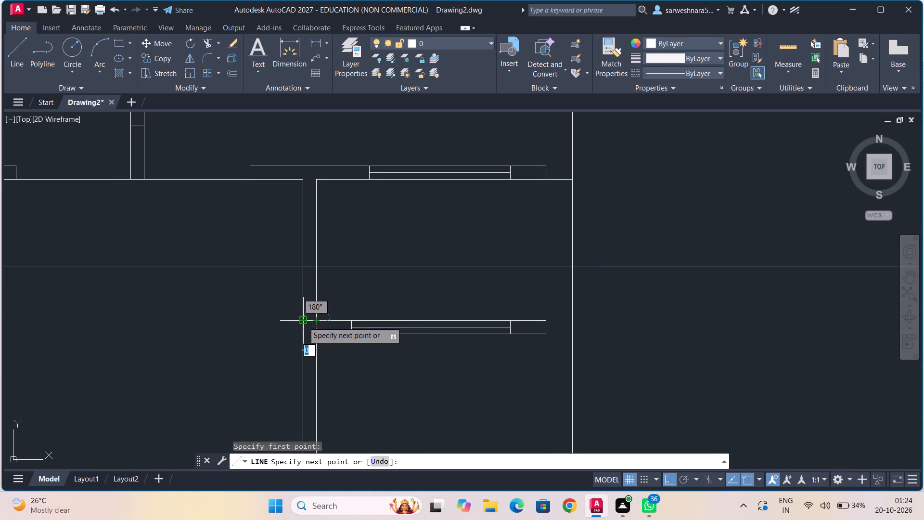
{"action": "left_click", "coordinate": [303, 322]}
{"action": "key", "text": "Escape"}
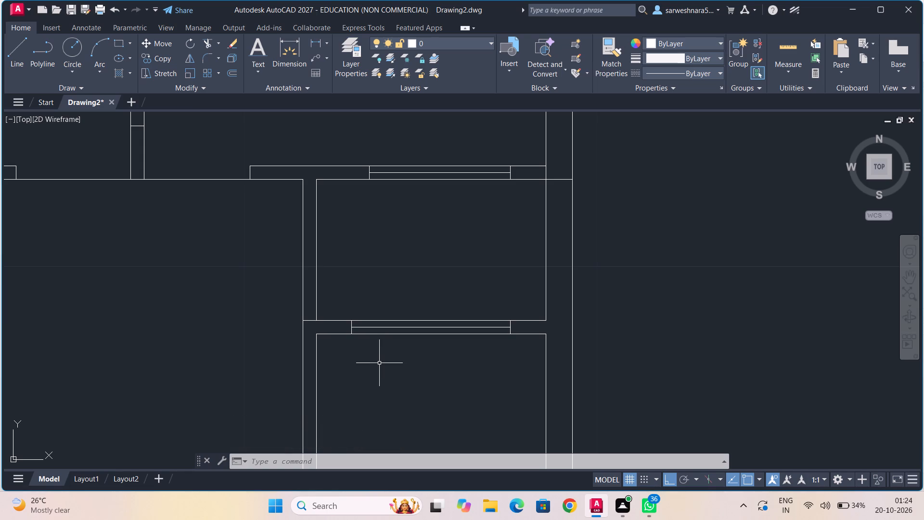
Draw lines from the lower small room's upper-left inner corner: 1 down along the left wall and 0.375 left across it.
{"action": "middle_click_drag", "start_coordinate": [363, 401], "coordinate": [358, 250]}
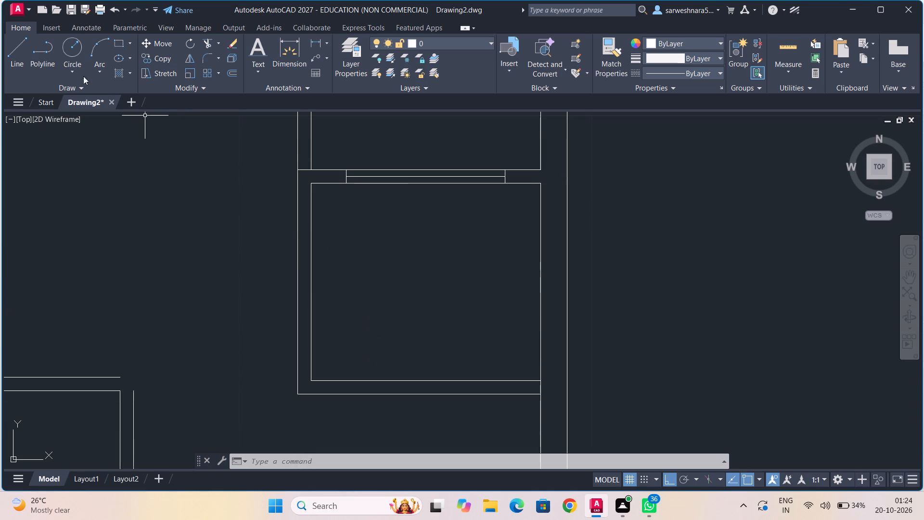
{"action": "left_click", "coordinate": [14, 39]}
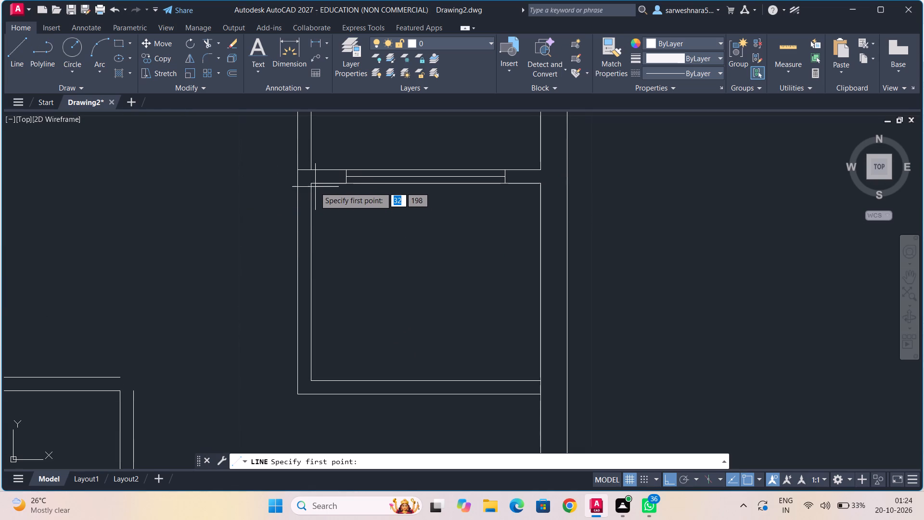
{"action": "left_click", "coordinate": [309, 185]}
{"action": "key", "text": "1"}
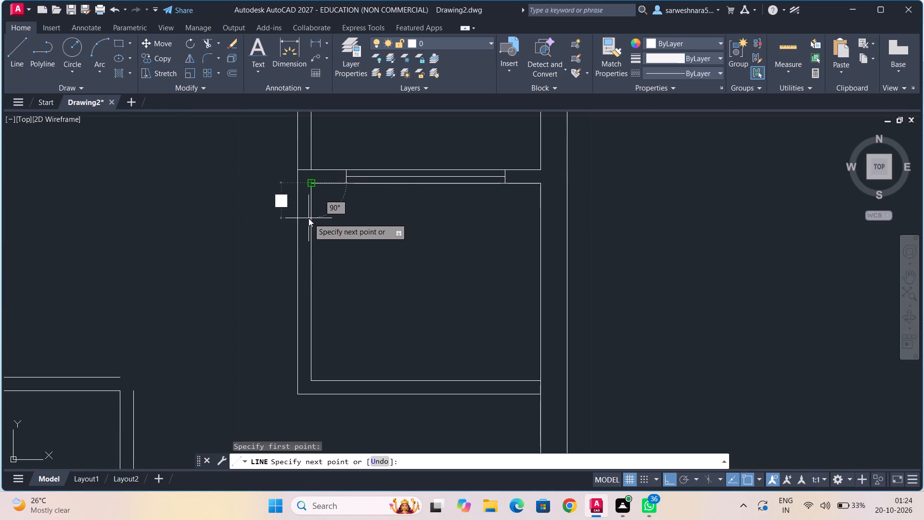
{"action": "key", "text": "Return"}
{"action": "type", "text": "0.375"}
{"action": "key", "text": "Return"}
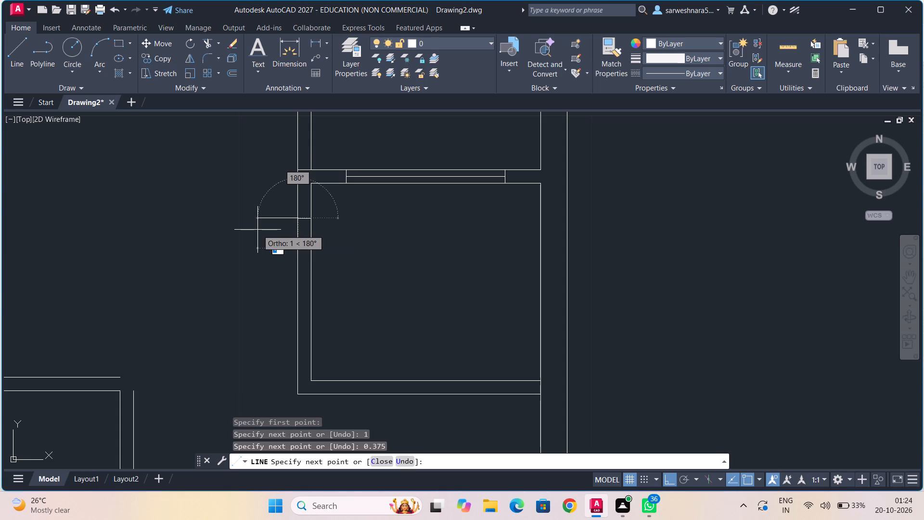
{"action": "key", "text": "Escape"}
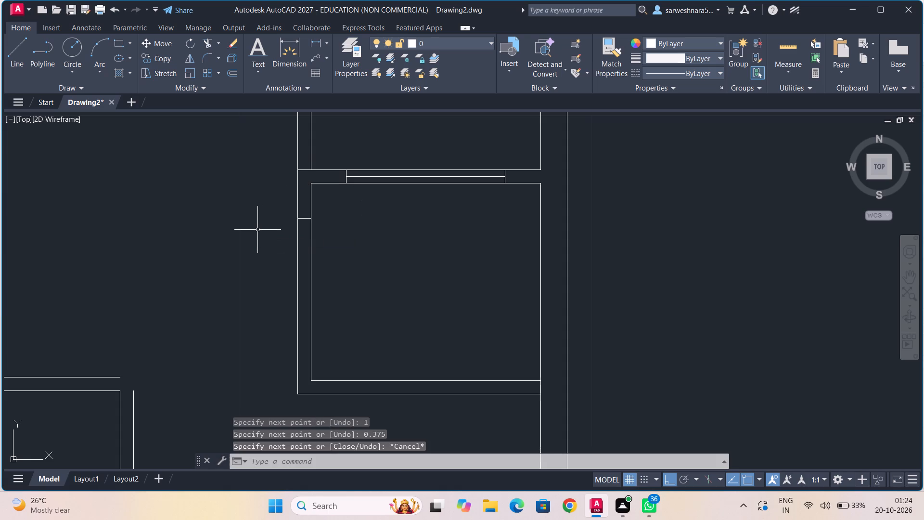
Draw lines from the lower small room's lower-left inner corner: 1 up, 1 further up, 0.5 back down, and 0.375 left across the wall.
{"action": "left_click", "coordinate": [29, 52]}
{"action": "left_click", "coordinate": [18, 56]}
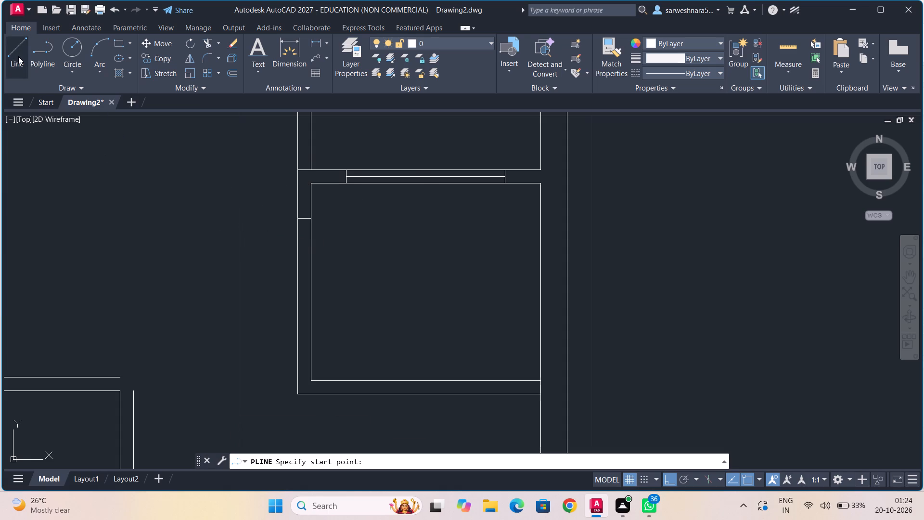
{"action": "left_click", "coordinate": [312, 379]}
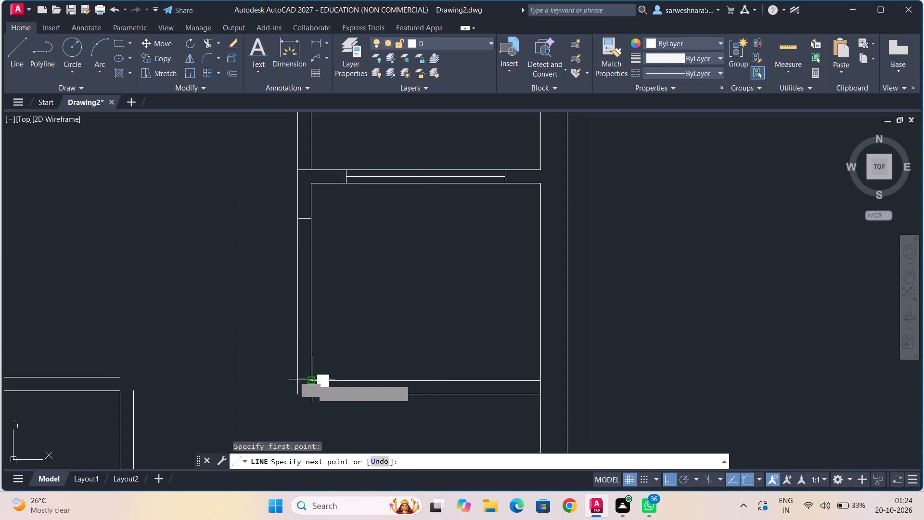
{"action": "key", "text": "1"}
{"action": "key", "text": "Return"}
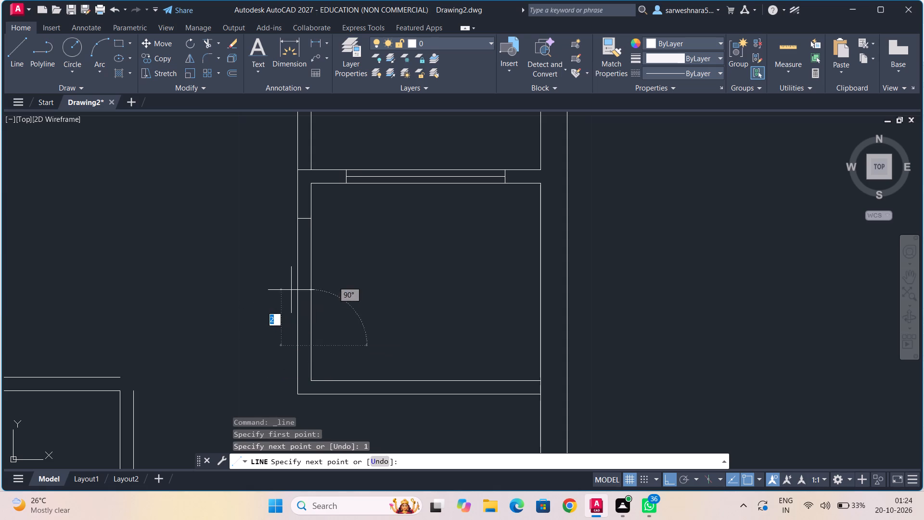
{"action": "key", "text": "1"}
{"action": "key", "text": "Return"}
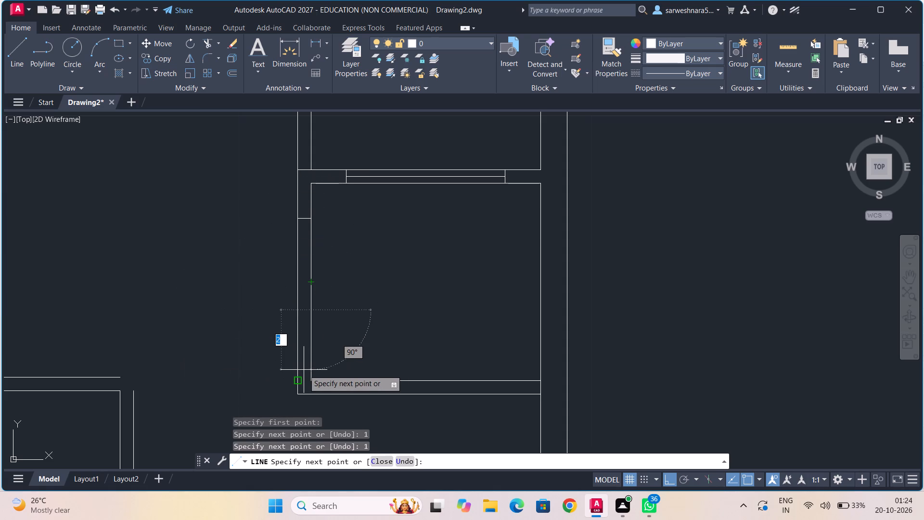
{"action": "type", "text": "0.5"}
{"action": "key", "text": "Return"}
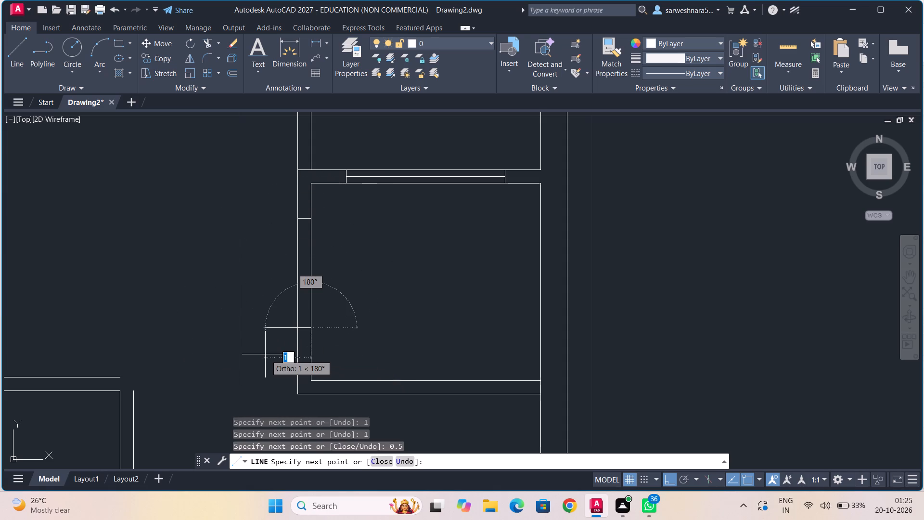
{"action": "type", "text": "0.375"}
{"action": "key", "text": "Return"}
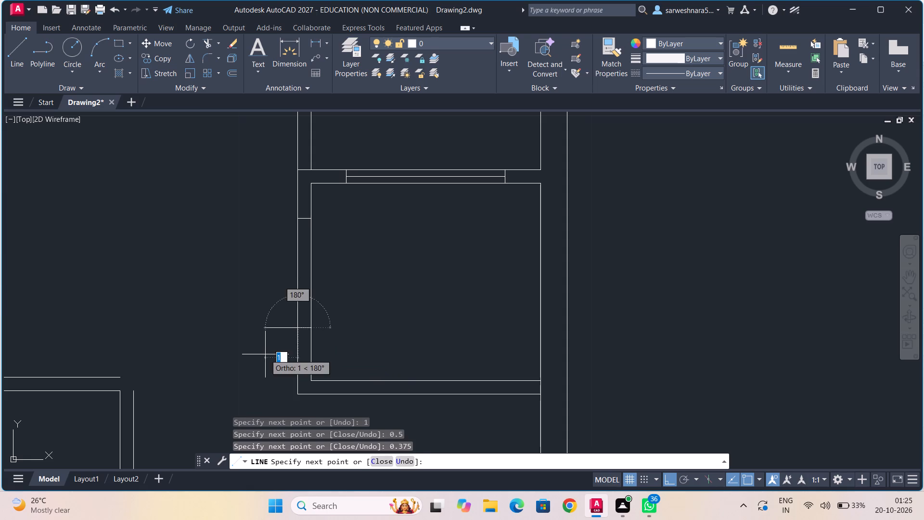
{"action": "key", "text": "Escape"}
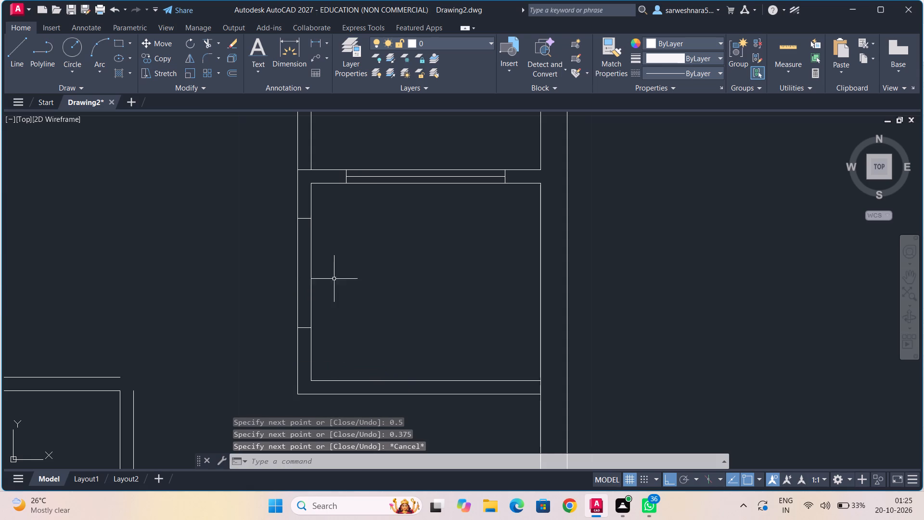
Draw lines from the upper opening mark on the lower small room's left wall: 0.5 down the inner face and 0.375 left across the wall.
{"action": "left_click", "coordinate": [8, 53]}
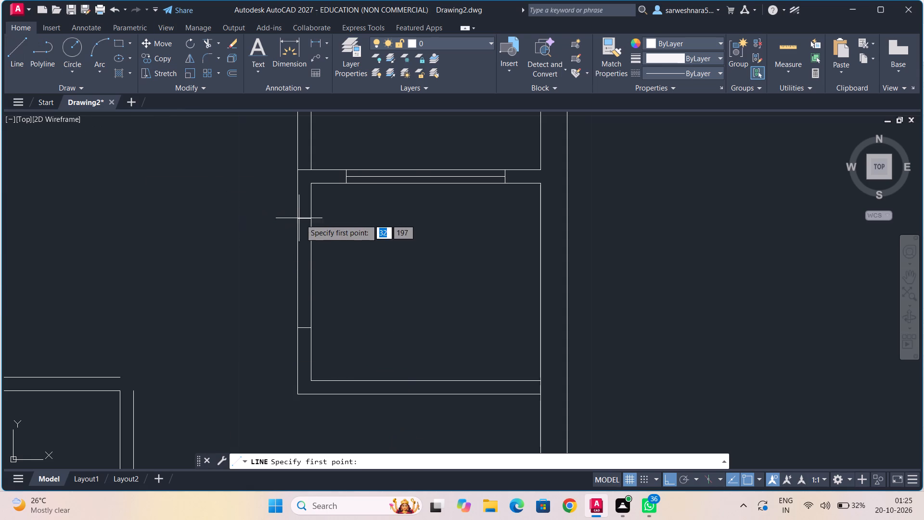
{"action": "left_click", "coordinate": [313, 220]}
{"action": "type", "text": "0.5"}
{"action": "key", "text": "Return"}
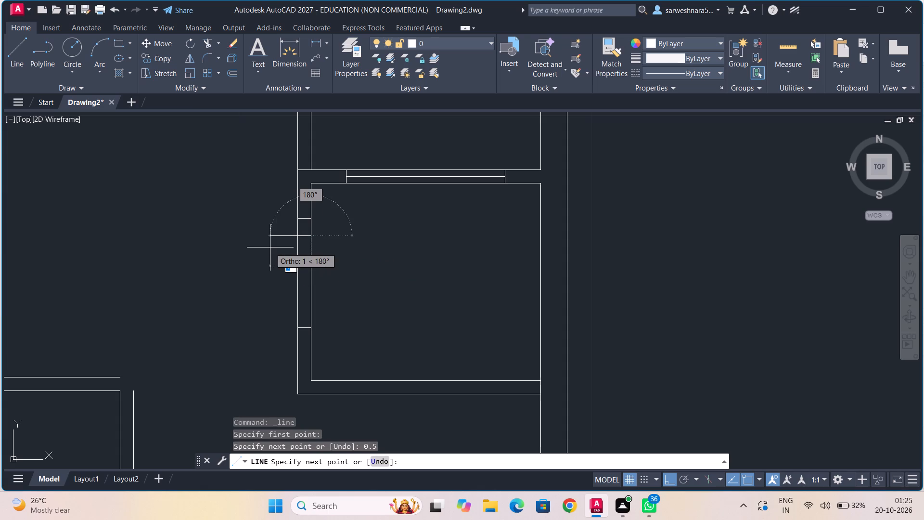
{"action": "type", "text": "0.375"}
{"action": "key", "text": "Return"}
{"action": "key", "text": "Escape"}
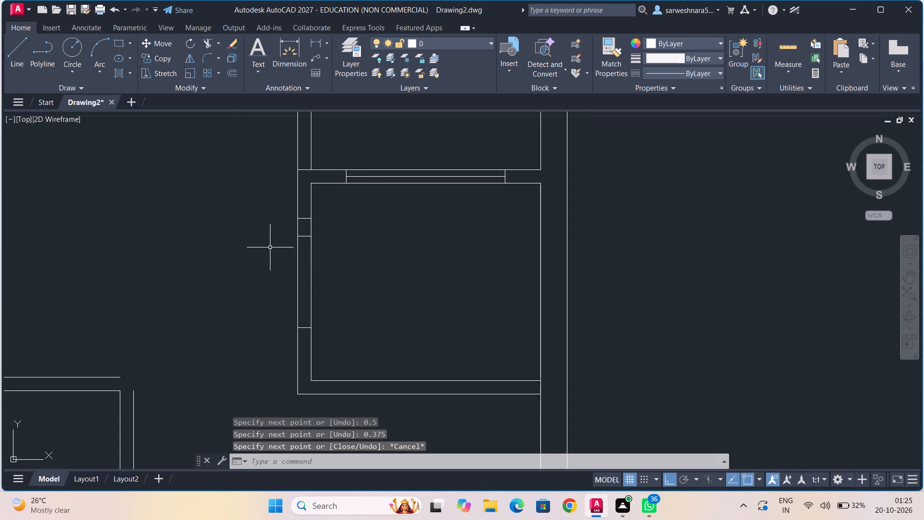
Trim away the original upper opening mark, just above the new one, on the lower small room's left wall.
{"action": "left_click", "coordinate": [204, 40]}
{"action": "left_click", "coordinate": [306, 219]}
Draw lines from the right outer wall's inner face, midway across the lower small room's bottom partition: 0.75 right, 2 down, 0.75 left, 2 up.
{"action": "middle_click_drag", "start_coordinate": [359, 286], "coordinate": [314, 260]}
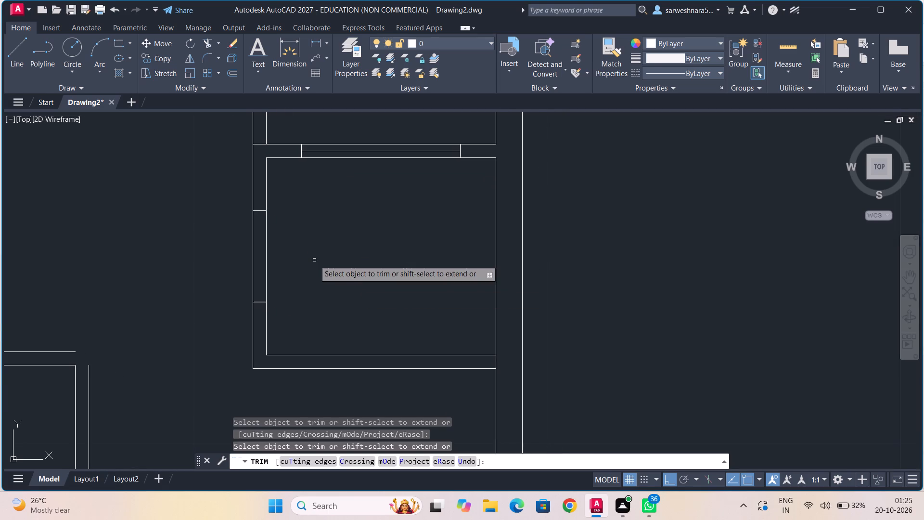
{"action": "middle_click_drag", "start_coordinate": [412, 329], "coordinate": [201, 331]}
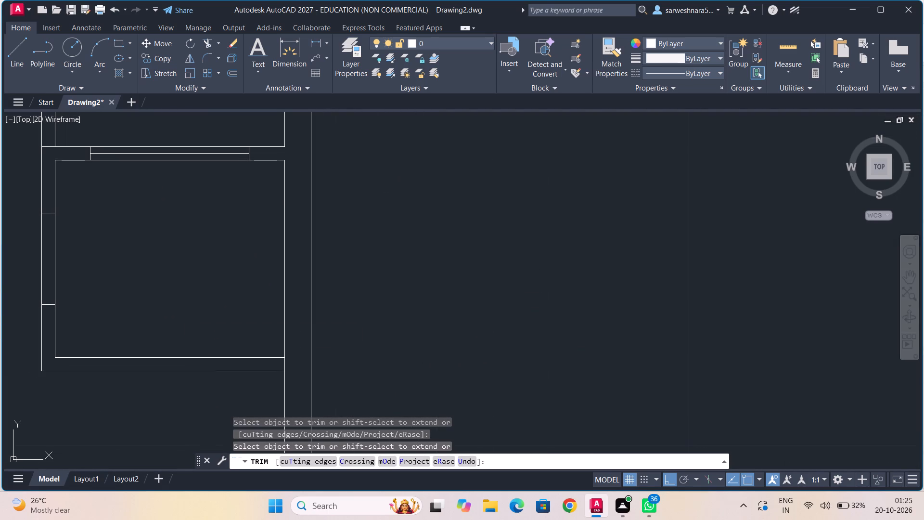
{"action": "middle_click_drag", "start_coordinate": [233, 342], "coordinate": [185, 271]}
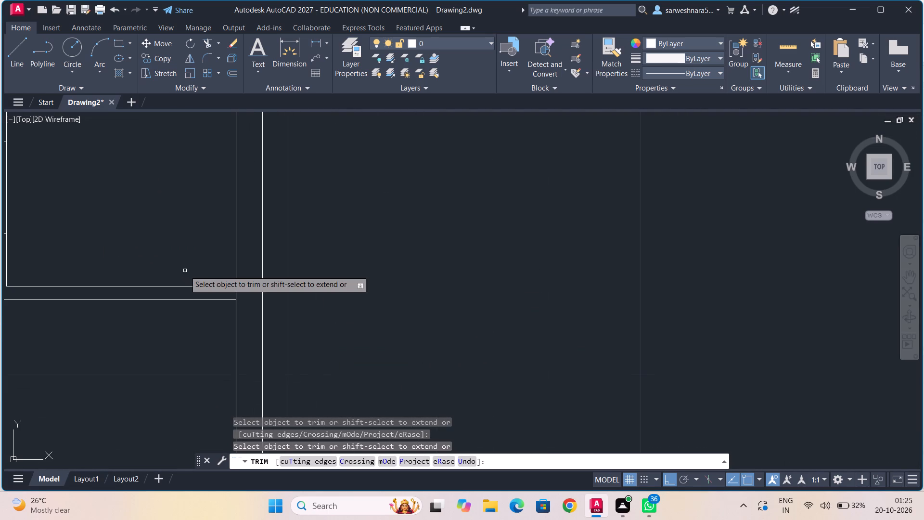
{"action": "scroll", "coordinate": [185, 271], "scroll_direction": "down", "scroll_amount": 1}
{"action": "middle_click_drag", "start_coordinate": [185, 271], "coordinate": [150, 263]}
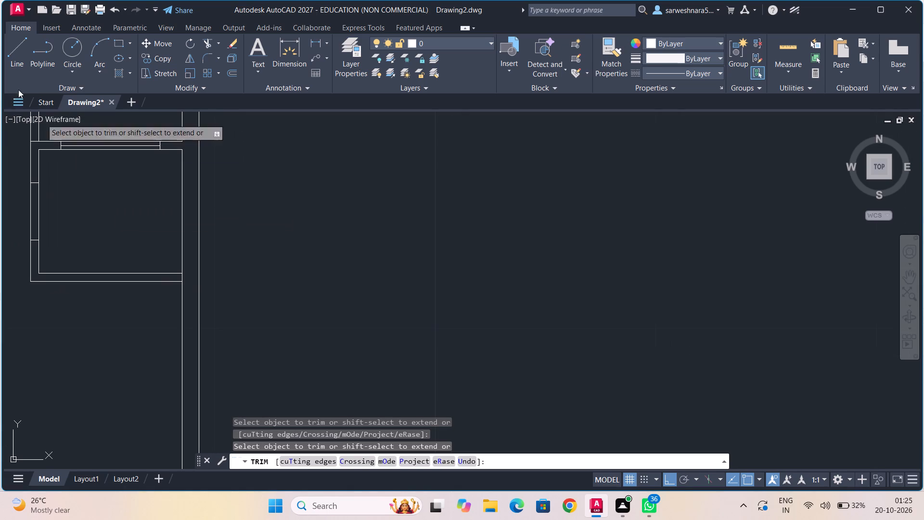
{"action": "left_click", "coordinate": [4, 59]}
{"action": "left_click", "coordinate": [20, 59]}
{"action": "scroll", "coordinate": [134, 236], "scroll_direction": "up", "scroll_amount": 1}
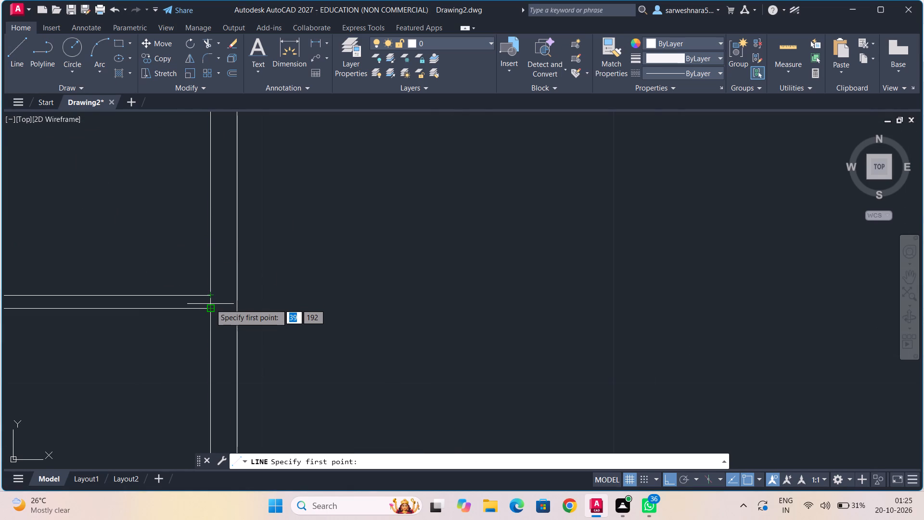
{"action": "scroll", "coordinate": [210, 303], "scroll_direction": "up", "scroll_amount": 2}
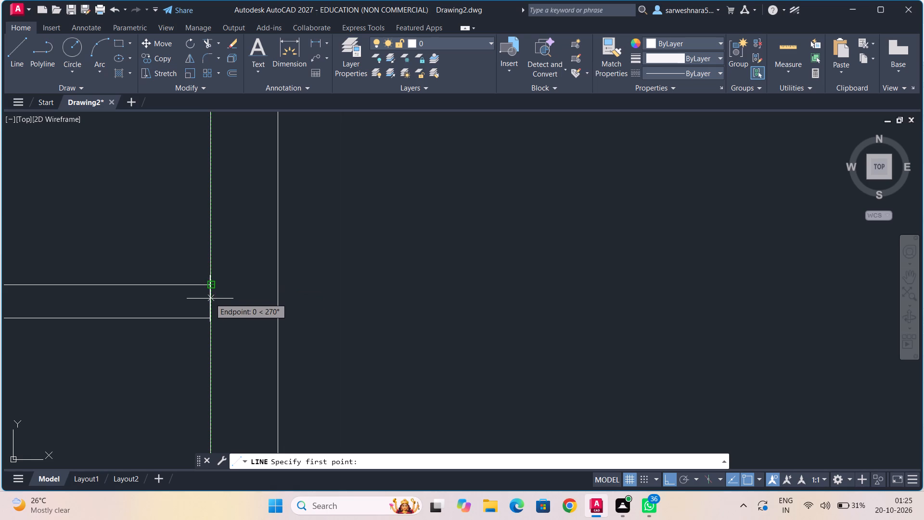
{"action": "left_click", "coordinate": [210, 300]}
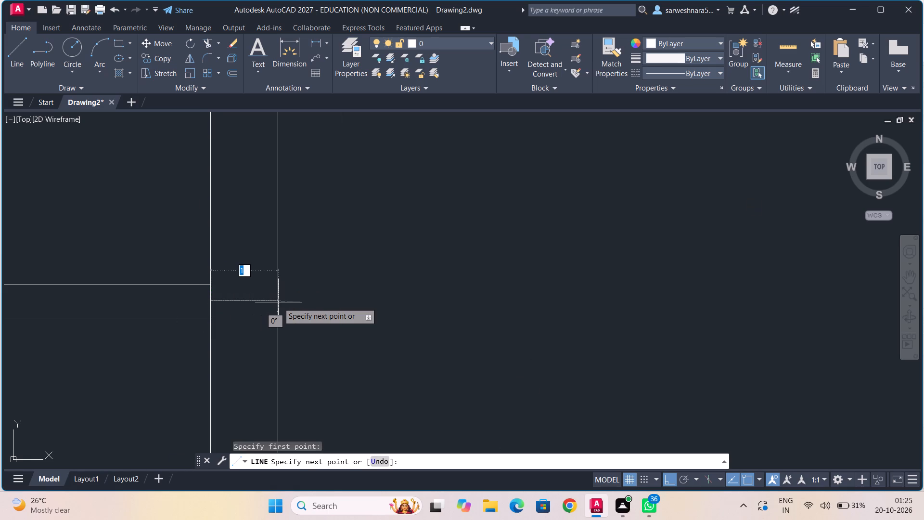
{"action": "type", "text": "0.75"}
{"action": "key", "text": "Return"}
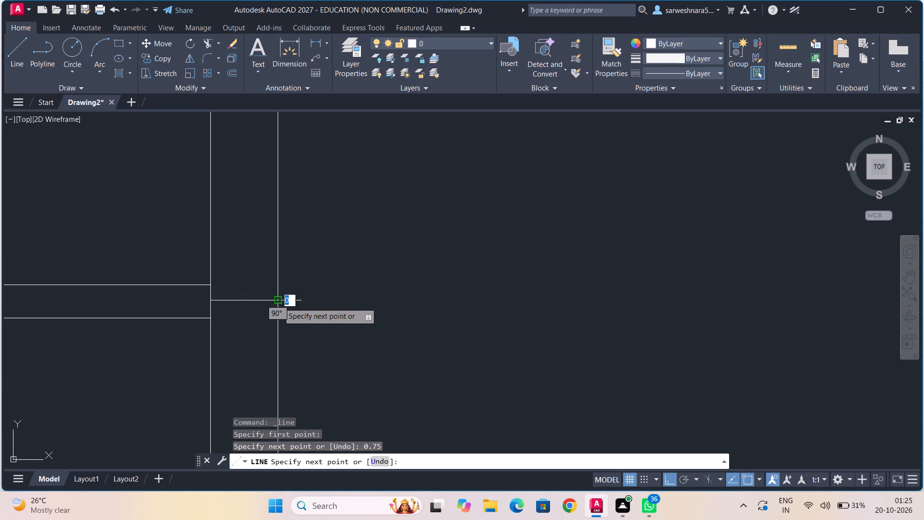
{"action": "key", "text": "2"}
{"action": "key", "text": "Return"}
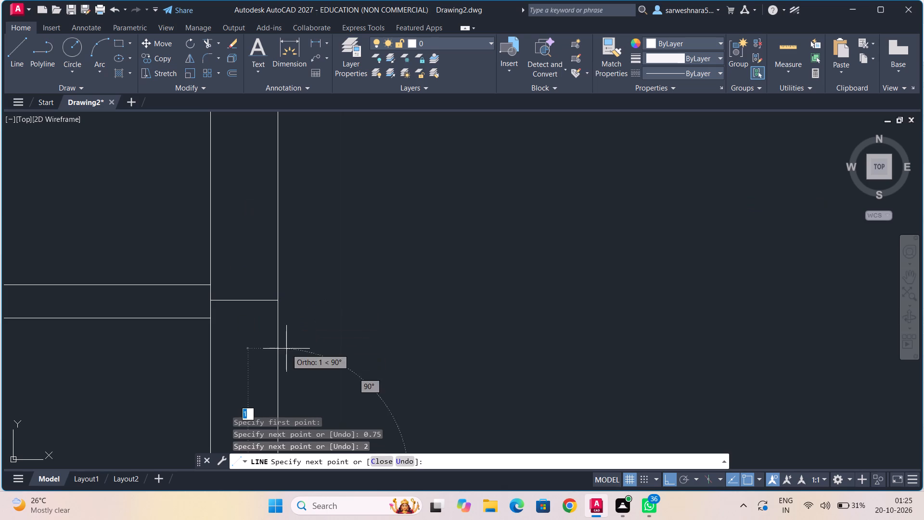
{"action": "type", "text": "0."}
{"action": "type", "text": "75"}
{"action": "key", "text": "Return"}
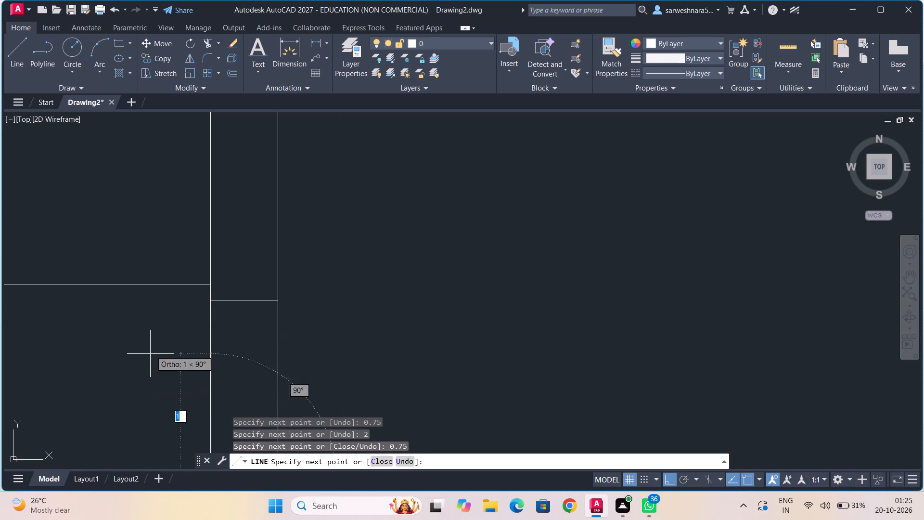
{"action": "key", "text": "2"}
{"action": "key", "text": "Return"}
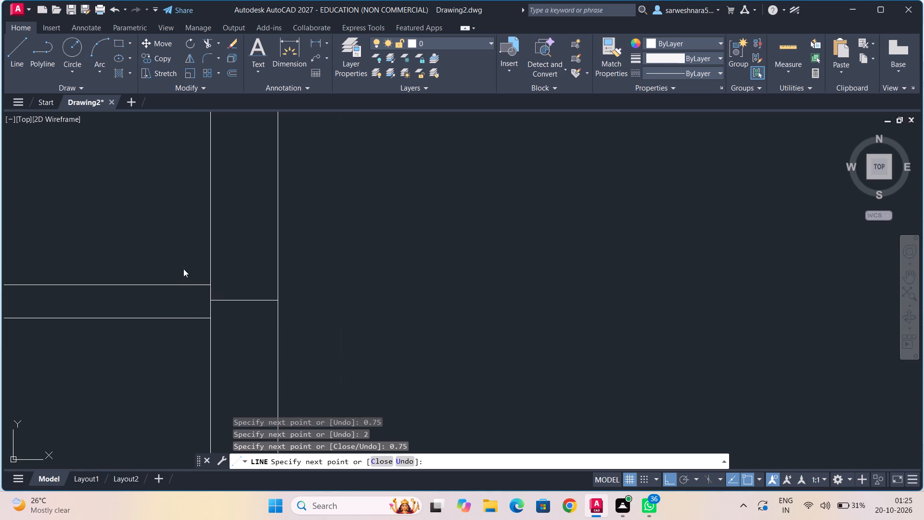
{"action": "key", "text": "Escape"}
Trim away the outer face line of the right wall of the upper small room on the plan's left side.
{"action": "scroll", "coordinate": [183, 269], "scroll_direction": "down", "scroll_amount": 1}
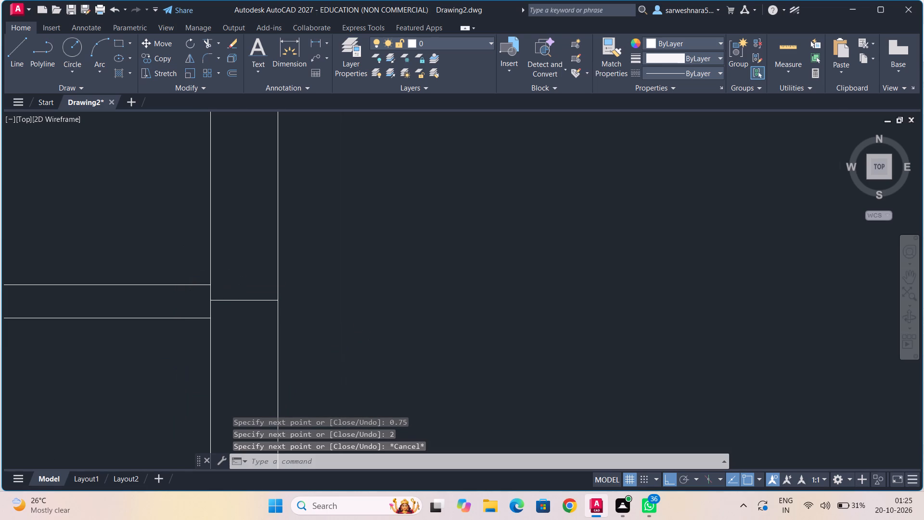
{"action": "scroll", "coordinate": [183, 269], "scroll_direction": "down", "scroll_amount": 2}
{"action": "middle_click_drag", "start_coordinate": [152, 311], "coordinate": [245, 244]}
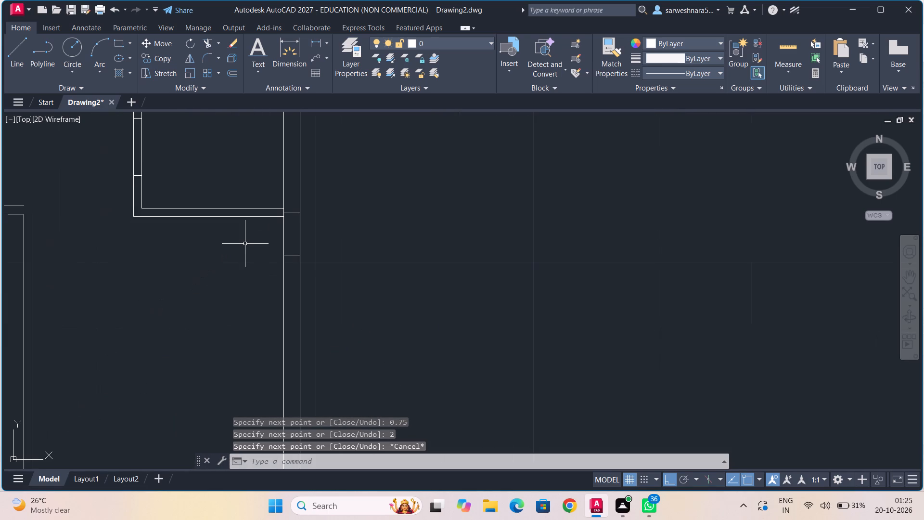
{"action": "scroll", "coordinate": [238, 293], "scroll_direction": "down", "scroll_amount": 1}
{"action": "middle_click_drag", "start_coordinate": [226, 308], "coordinate": [258, 264]}
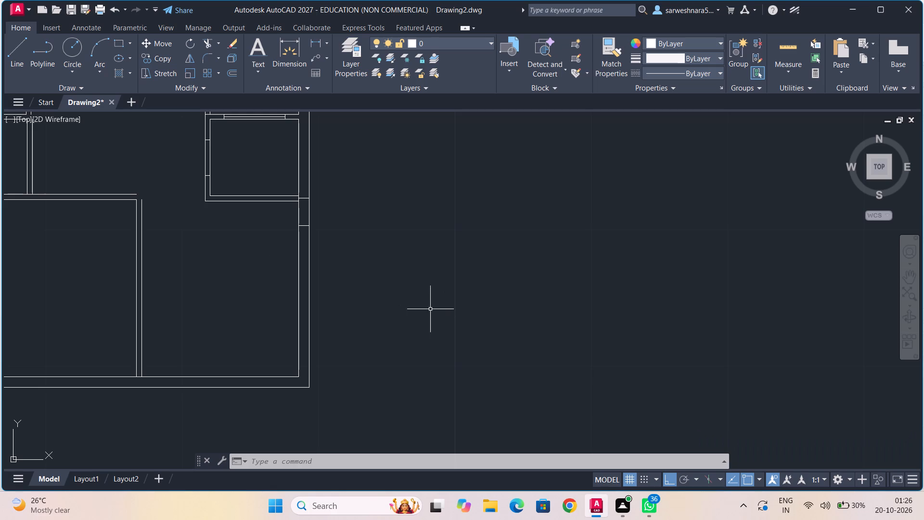
{"action": "scroll", "coordinate": [196, 312], "scroll_direction": "down", "scroll_amount": 1}
{"action": "middle_click_drag", "start_coordinate": [198, 315], "coordinate": [371, 356]}
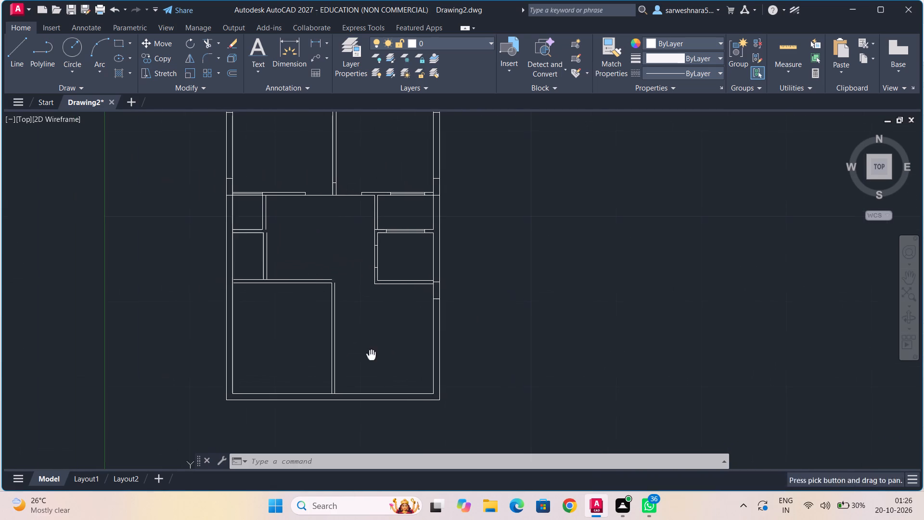
{"action": "middle_click_drag", "start_coordinate": [261, 229], "coordinate": [272, 259]}
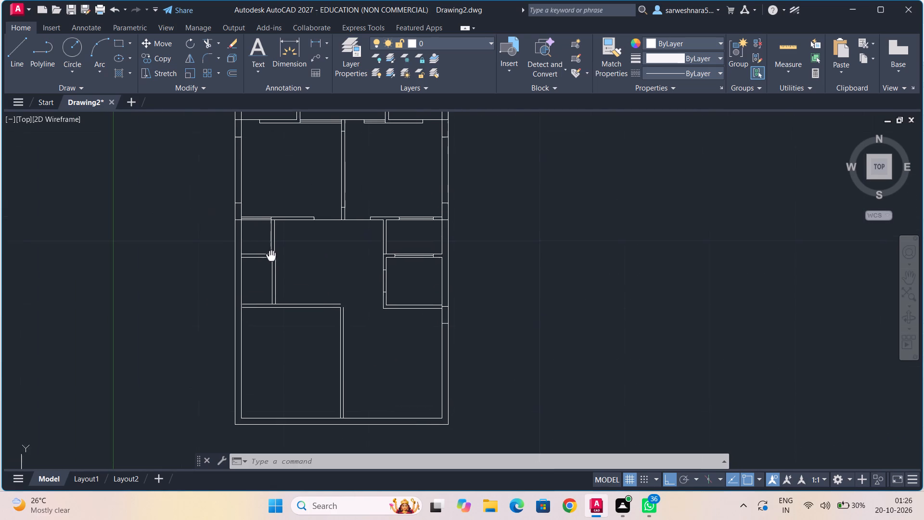
{"action": "middle_click_drag", "start_coordinate": [272, 259], "coordinate": [274, 264]}
{"action": "scroll", "coordinate": [243, 245], "scroll_direction": "up", "scroll_amount": 3}
{"action": "middle_click_drag", "start_coordinate": [248, 252], "coordinate": [211, 277]}
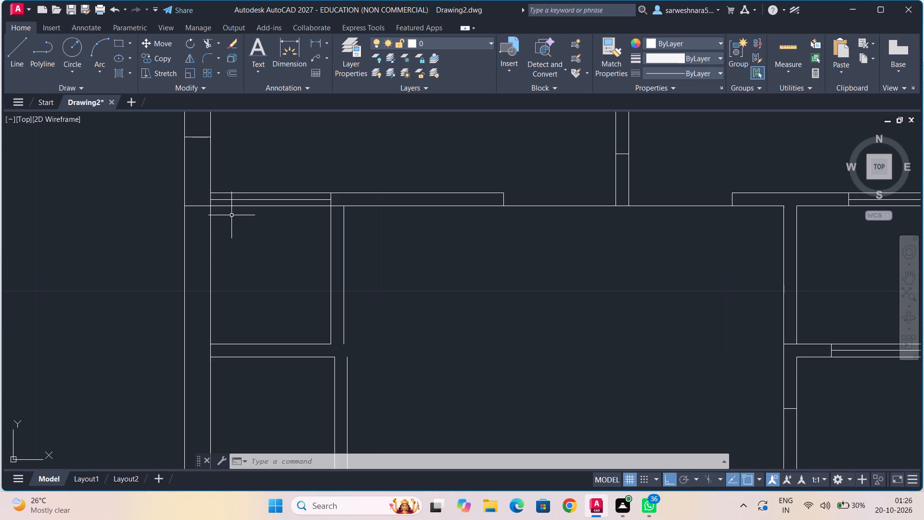
{"action": "middle_click_drag", "start_coordinate": [256, 282], "coordinate": [251, 284]}
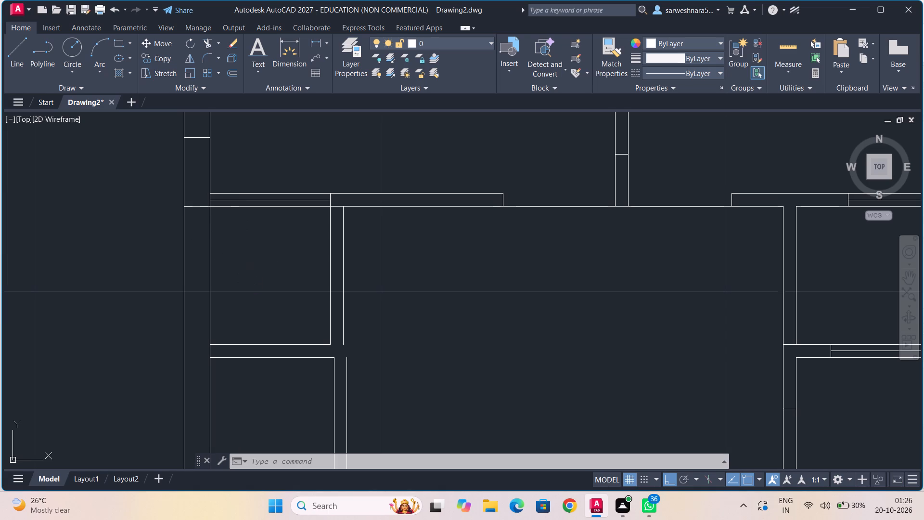
{"action": "middle_click_drag", "start_coordinate": [251, 284], "coordinate": [213, 266]}
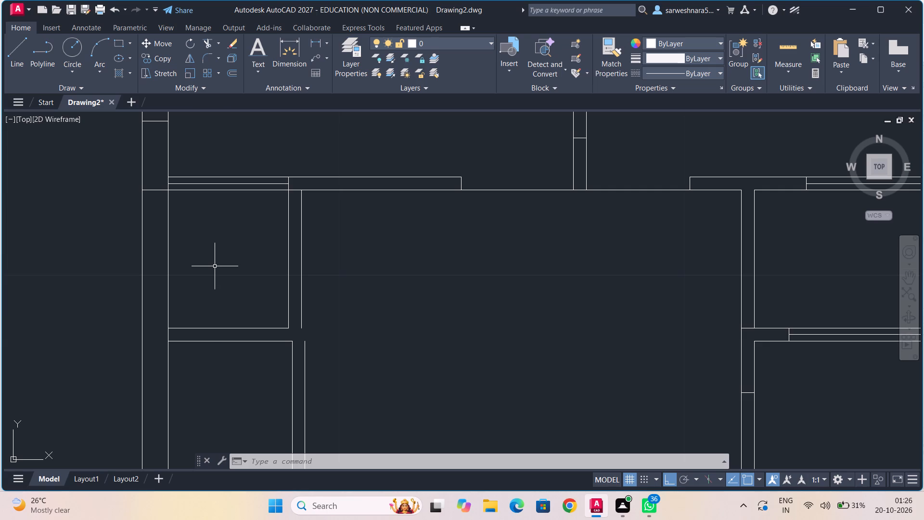
{"action": "left_click", "coordinate": [17, 64]}
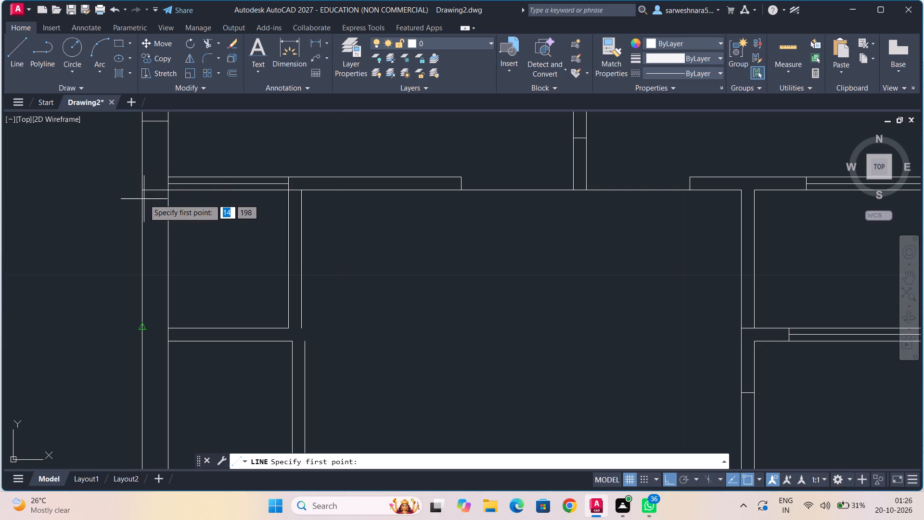
{"action": "left_click", "coordinate": [289, 325]}
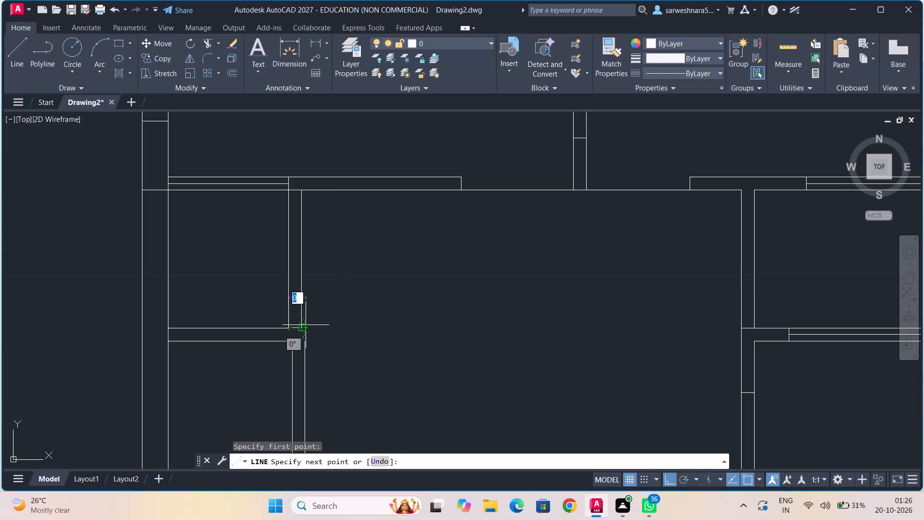
{"action": "left_click", "coordinate": [209, 46]}
{"action": "left_click", "coordinate": [302, 220]}
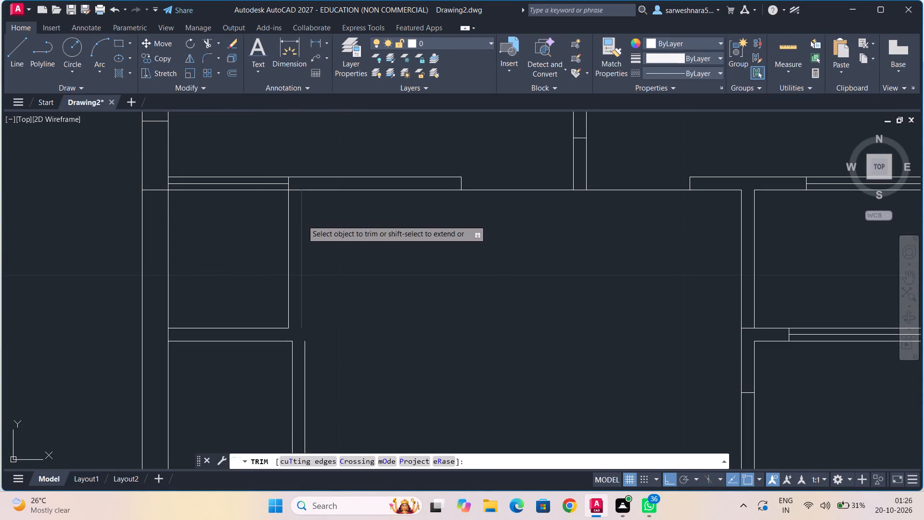
{"action": "key", "text": "Escape"}
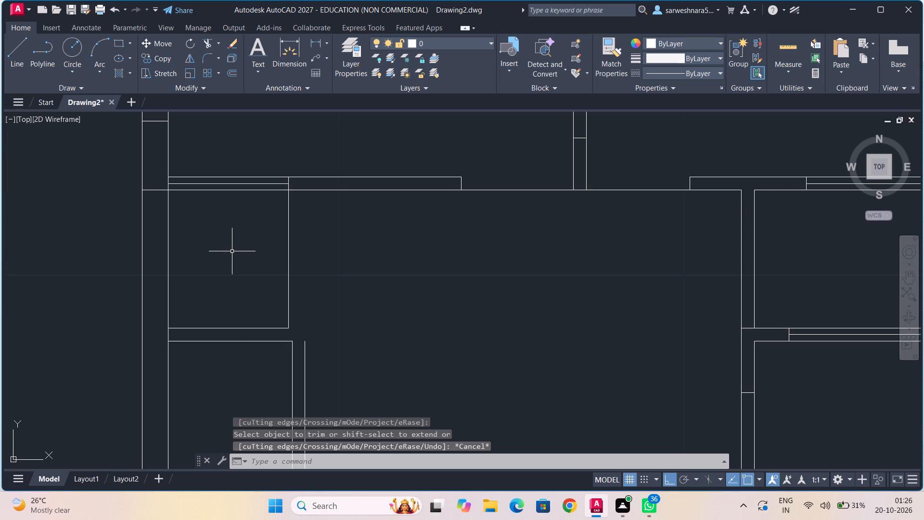
Draw lines from the left side's upper small room's lower-left corner: 1 right along the dividing partition's upper face and 0.375 down across it.
{"action": "middle_click_drag", "start_coordinate": [234, 252], "coordinate": [247, 265]}
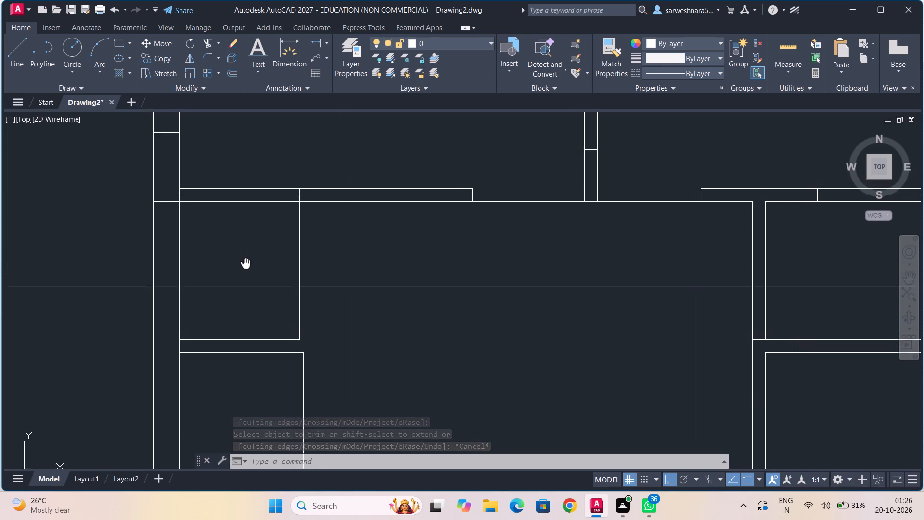
{"action": "middle_click_drag", "start_coordinate": [247, 265], "coordinate": [255, 273]}
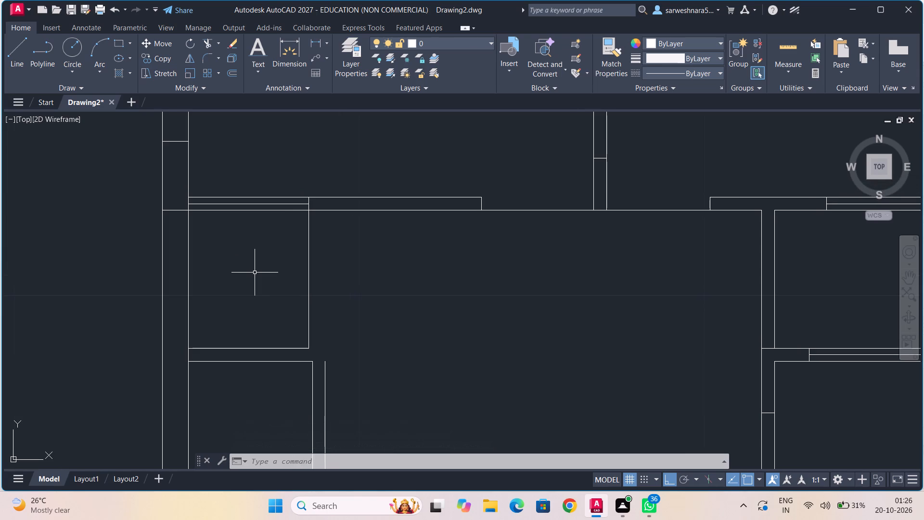
{"action": "left_click", "coordinate": [13, 50]}
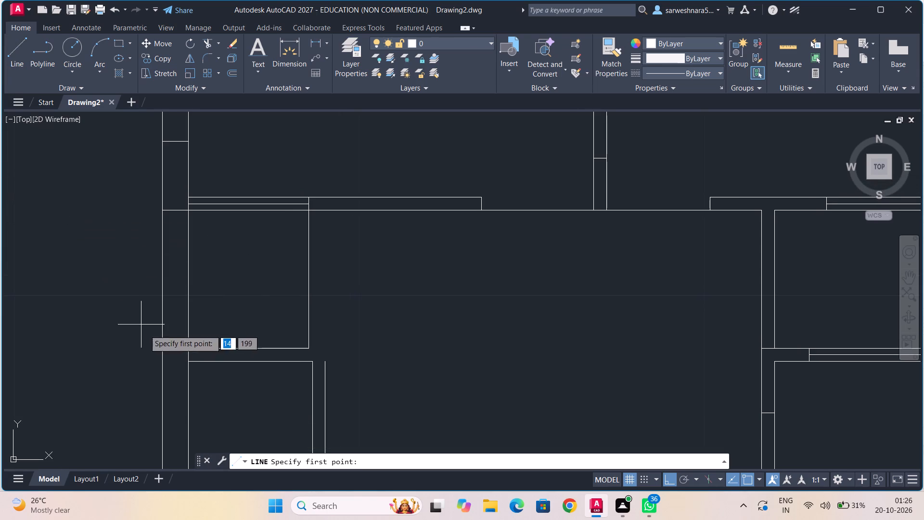
{"action": "left_click", "coordinate": [187, 350]}
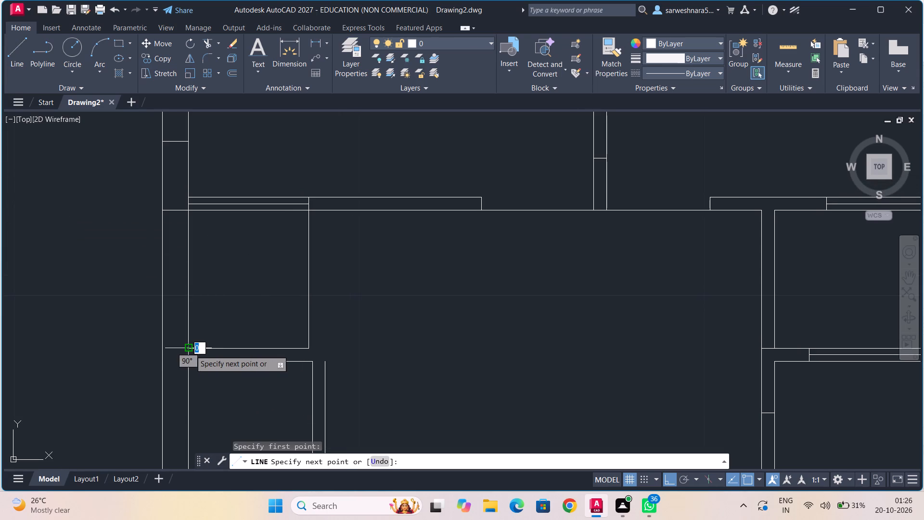
{"action": "key", "text": "1"}
{"action": "key", "text": "Return"}
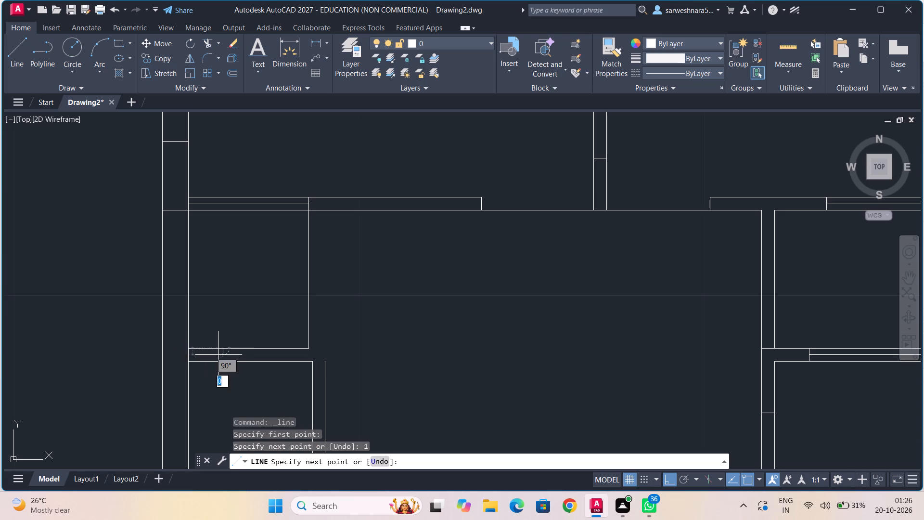
{"action": "type", "text": "0.375"}
{"action": "key", "text": "Return"}
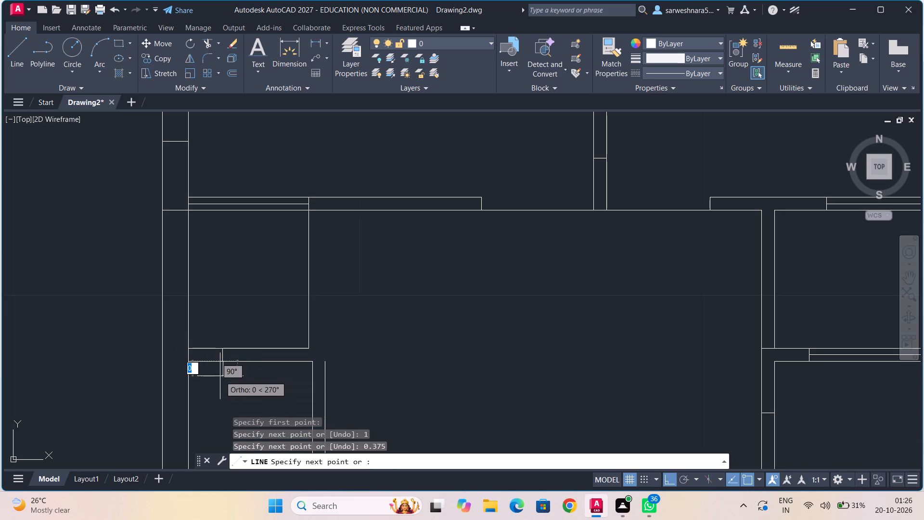
Draw lines from the upper small room's lower-right corner: 1 left along the dividing partition's upper face and 0.375 down across it.
{"action": "left_click", "coordinate": [14, 55]}
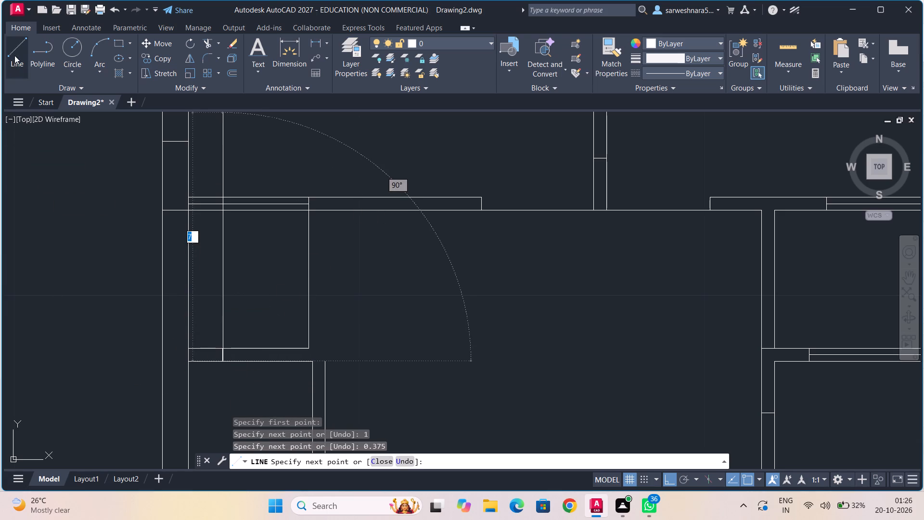
{"action": "left_click", "coordinate": [309, 348]}
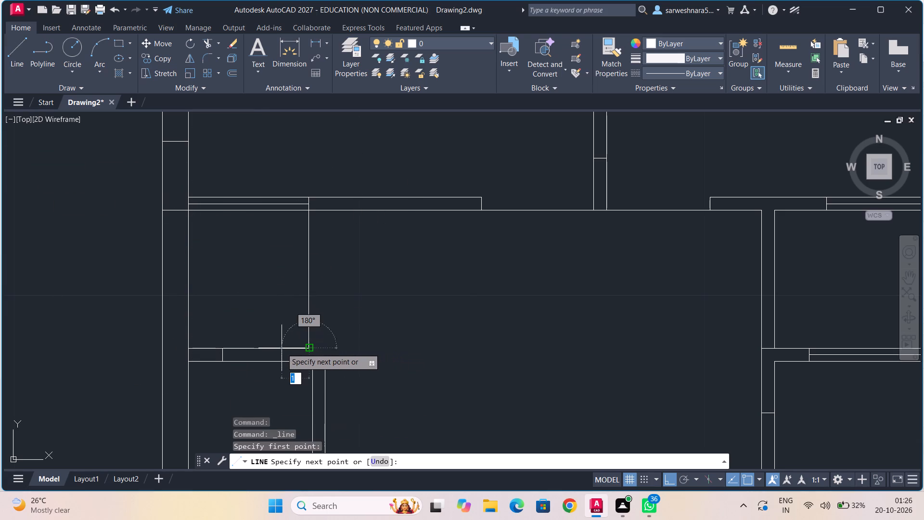
{"action": "key", "text": "1"}
{"action": "key", "text": "Return"}
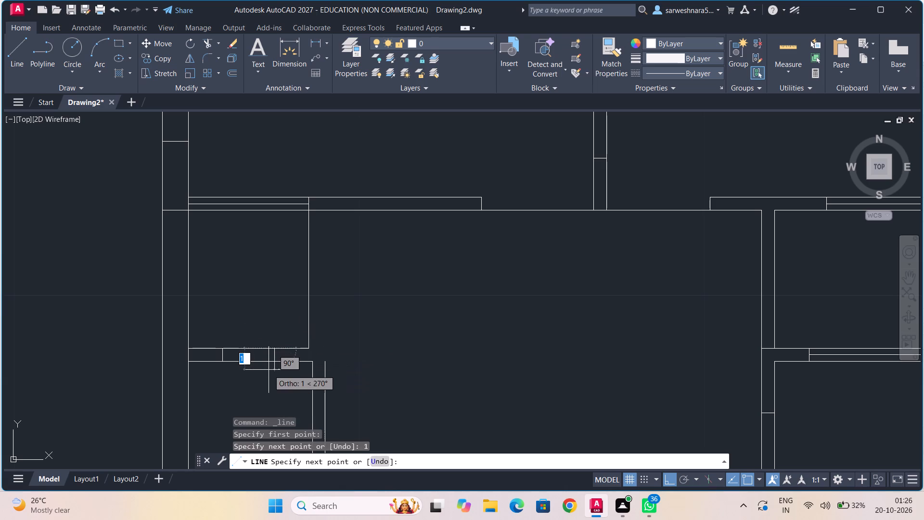
{"action": "type", "text": "0.375"}
{"action": "key", "text": "Return"}
{"action": "key", "text": "Escape"}
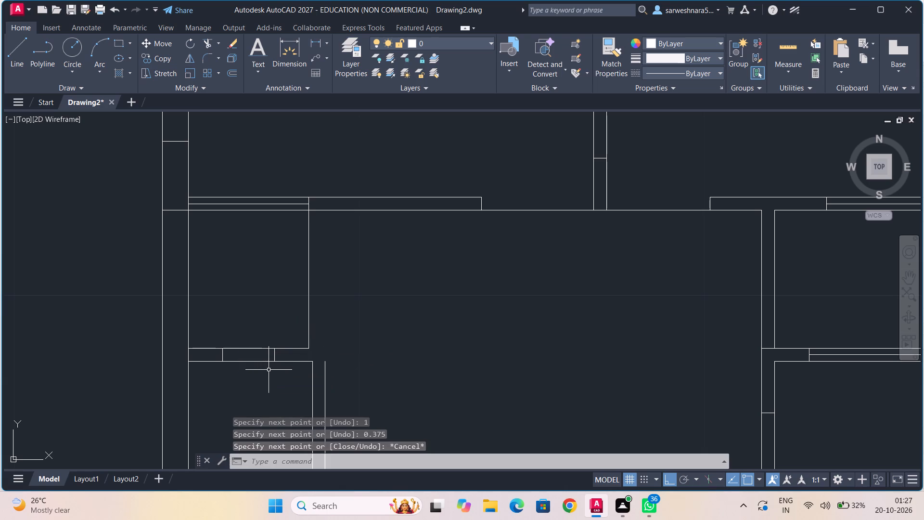
Draw a centre line between the midpoints of the two opening marks in the dividing partition of the left small rooms.
{"action": "scroll", "coordinate": [269, 370], "scroll_direction": "up", "scroll_amount": 2}
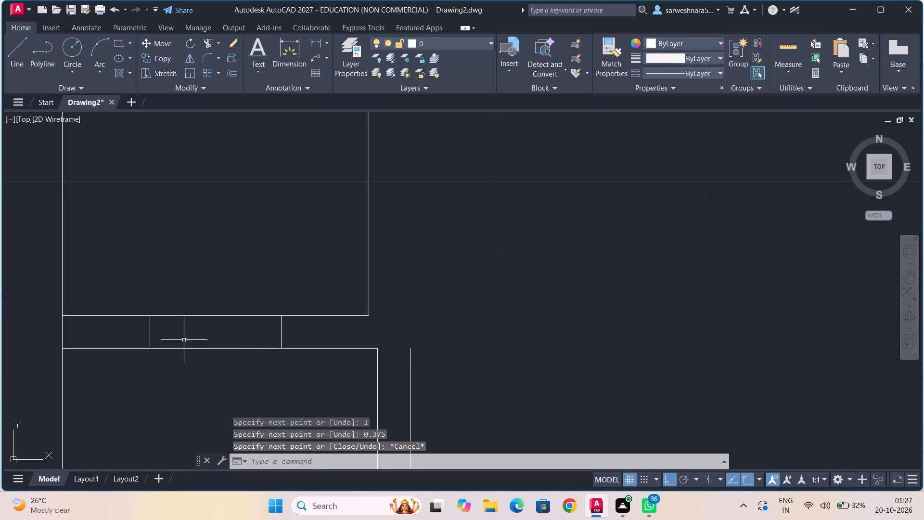
{"action": "left_click", "coordinate": [17, 51]}
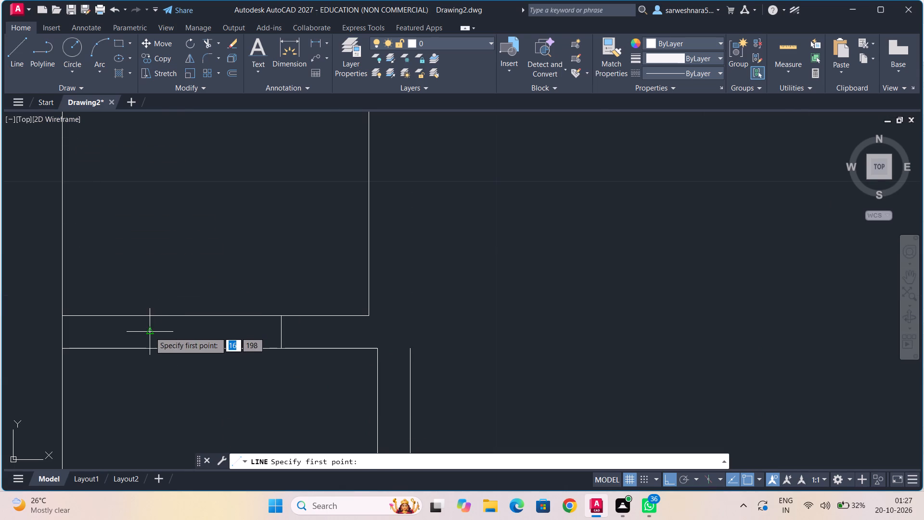
{"action": "left_click", "coordinate": [150, 332]}
{"action": "left_click", "coordinate": [283, 334]}
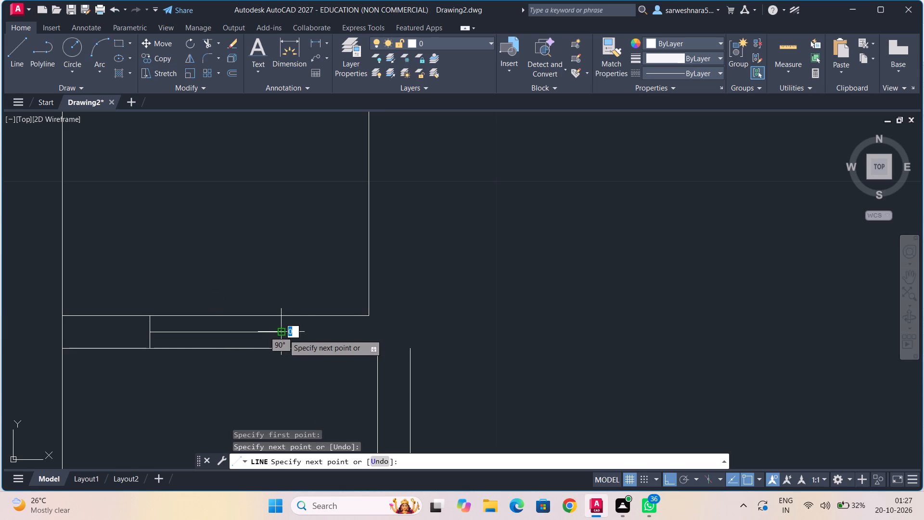
Trim the left outer wall's inner face line between the dividing partition's two faces.
{"action": "left_click", "coordinate": [206, 45]}
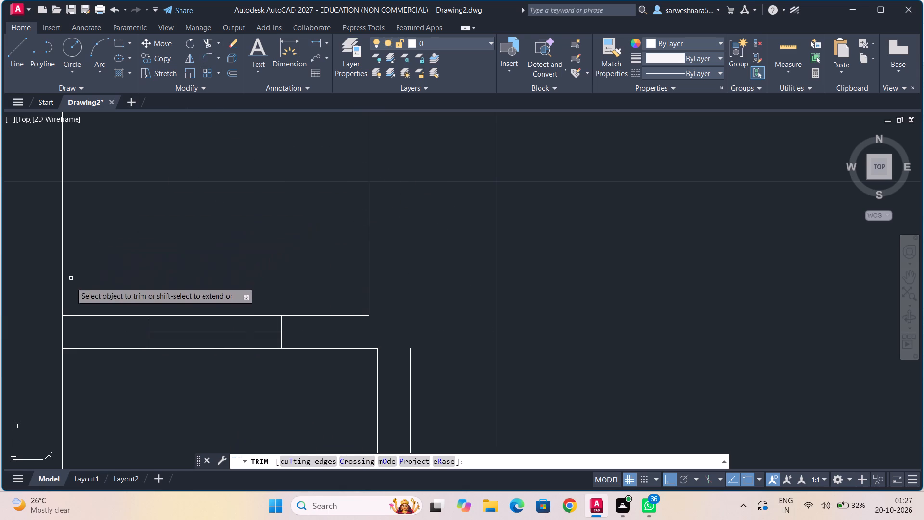
{"action": "left_click", "coordinate": [63, 328]}
{"action": "scroll", "coordinate": [163, 246], "scroll_direction": "down", "scroll_amount": 2}
{"action": "middle_click_drag", "start_coordinate": [163, 246], "coordinate": [166, 287]}
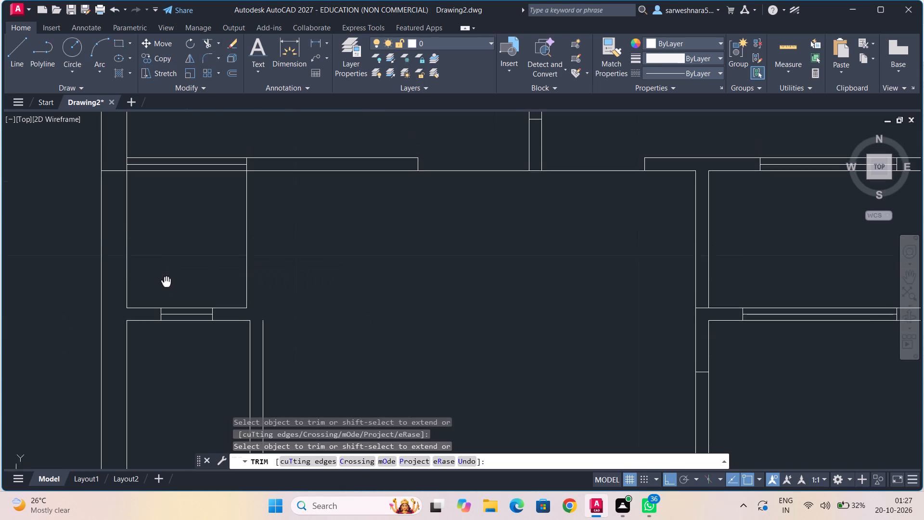
{"action": "middle_click_drag", "start_coordinate": [166, 287], "coordinate": [166, 287]}
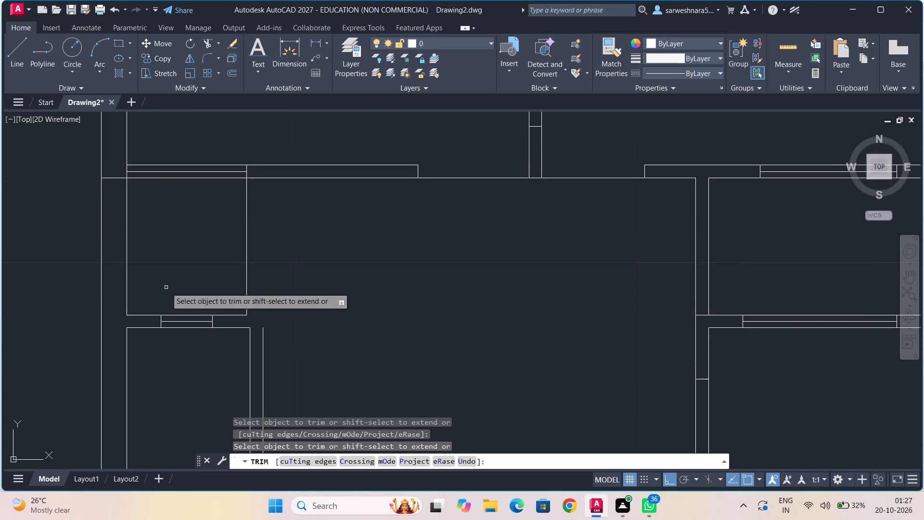
Close the dividing partition's right corner with lines from the upper small room's lower-right corner to the lower room's outer right wall face.
{"action": "left_click", "coordinate": [13, 62]}
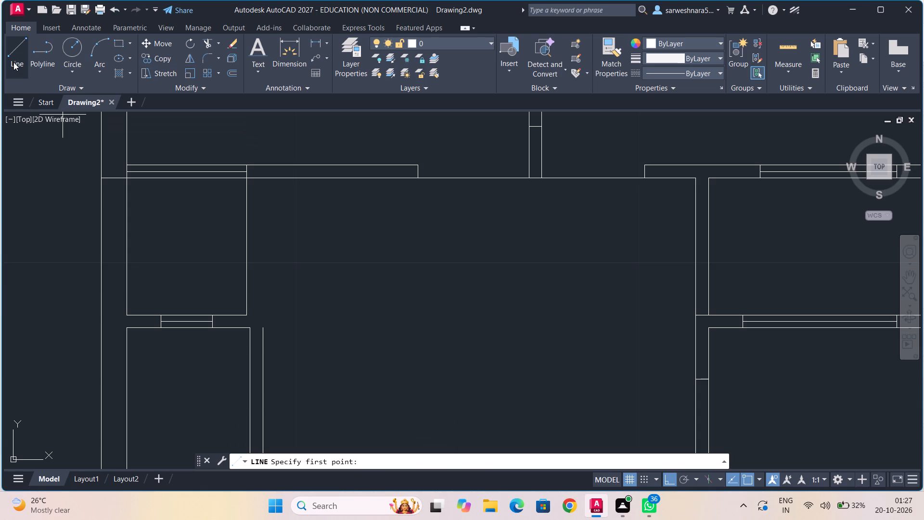
{"action": "left_click", "coordinate": [246, 313]}
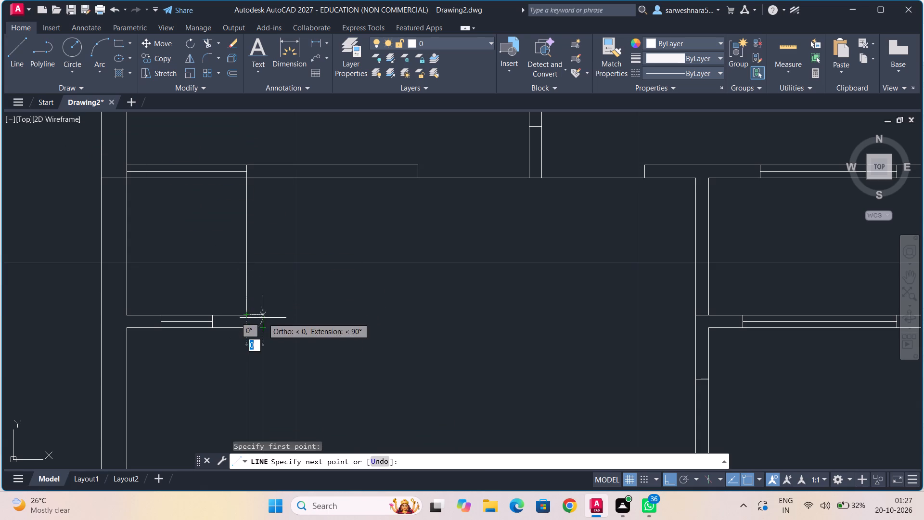
{"action": "left_click", "coordinate": [264, 316]}
{"action": "left_click", "coordinate": [263, 332]}
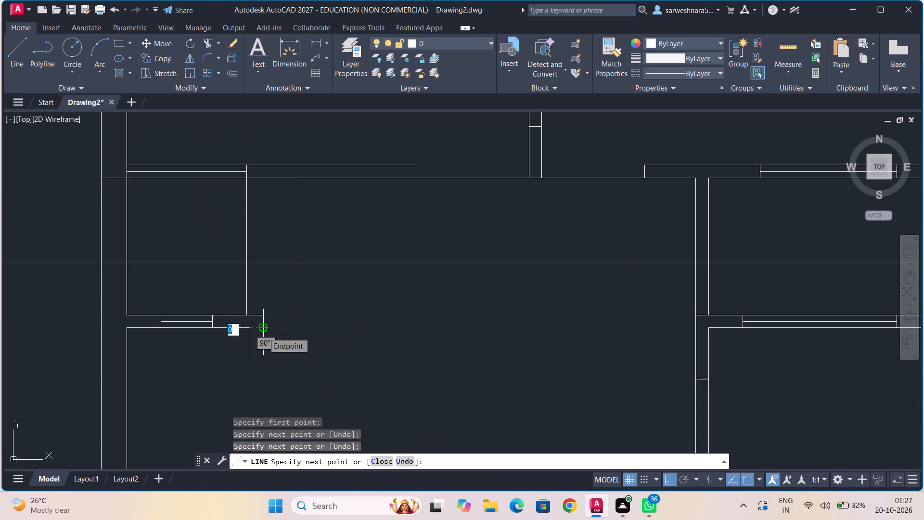
{"action": "key", "text": "Escape"}
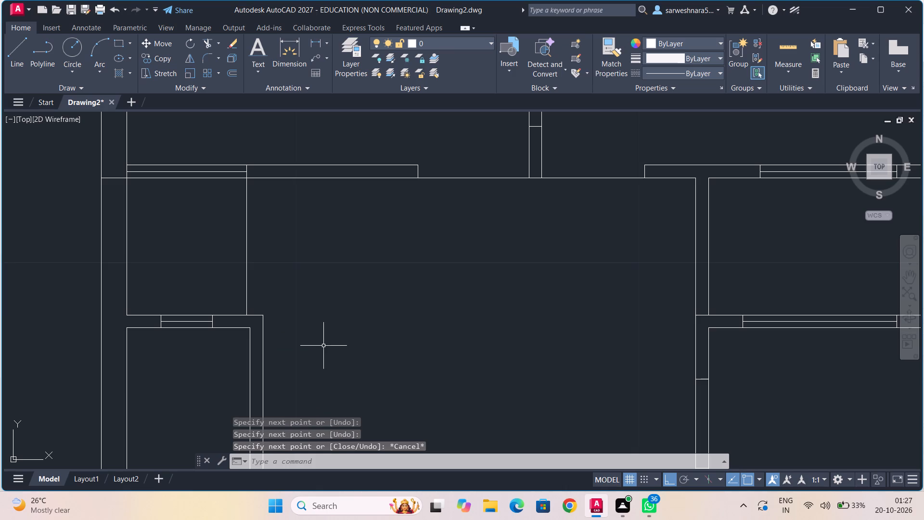
Draw the upper small room's outer right wall face: 0.375 right from its upper-right corner, and down to the dividing partition.
{"action": "middle_click_drag", "start_coordinate": [321, 347], "coordinate": [321, 328]}
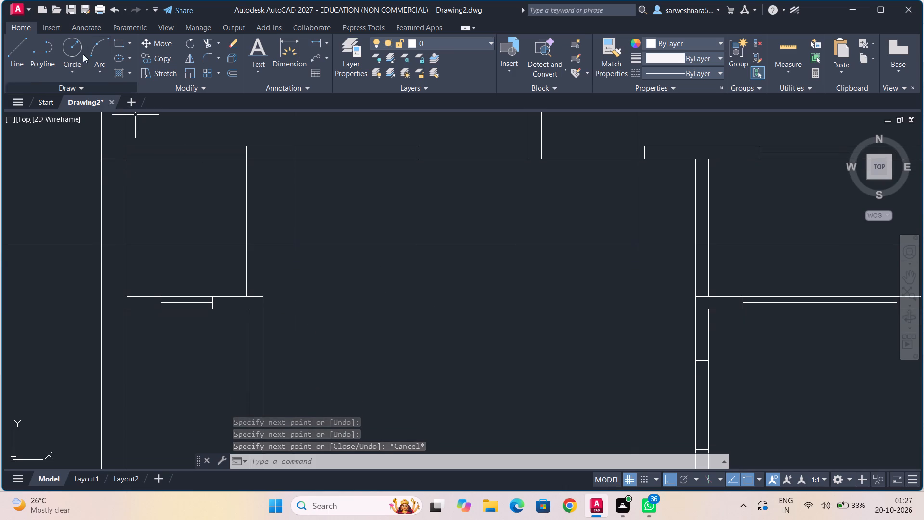
{"action": "left_click", "coordinate": [21, 47]}
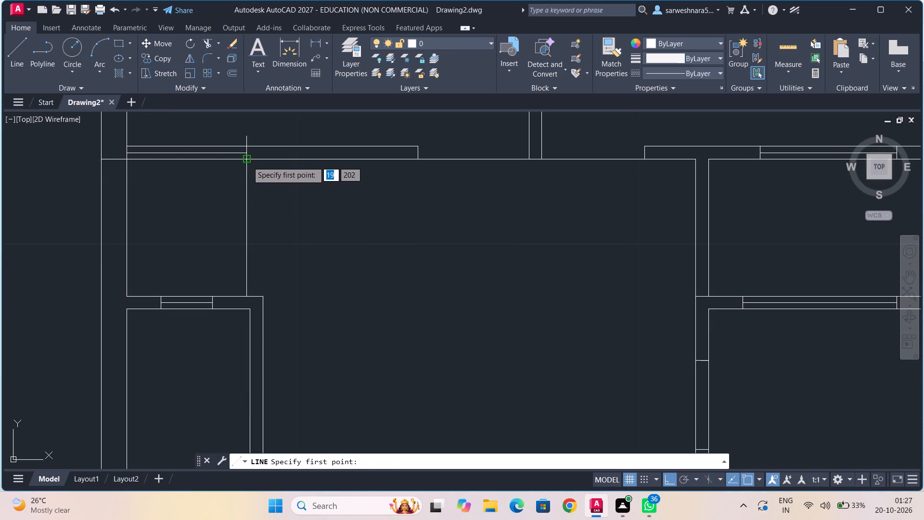
{"action": "left_click", "coordinate": [247, 161]}
{"action": "type", "text": "0.375"}
{"action": "key", "text": "Return"}
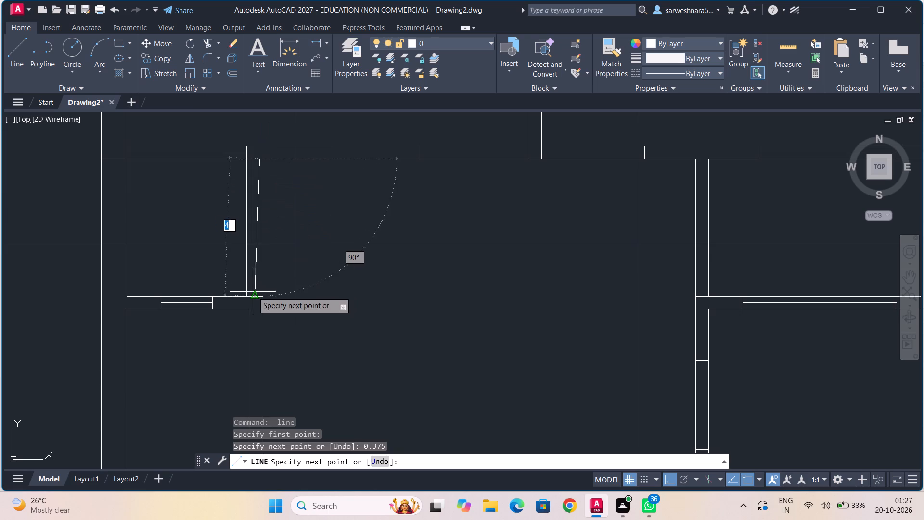
{"action": "scroll", "coordinate": [254, 298], "scroll_direction": "up", "scroll_amount": 3}
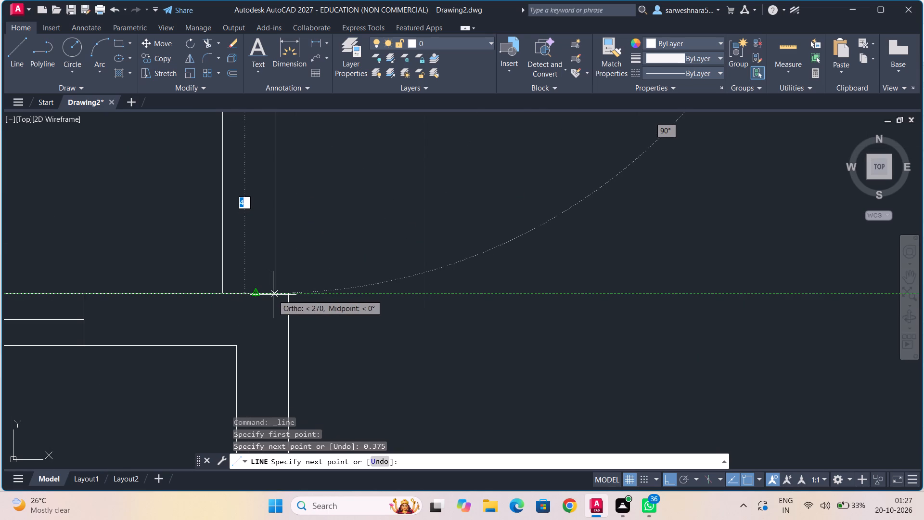
{"action": "left_click", "coordinate": [275, 295]}
{"action": "key", "text": "Escape"}
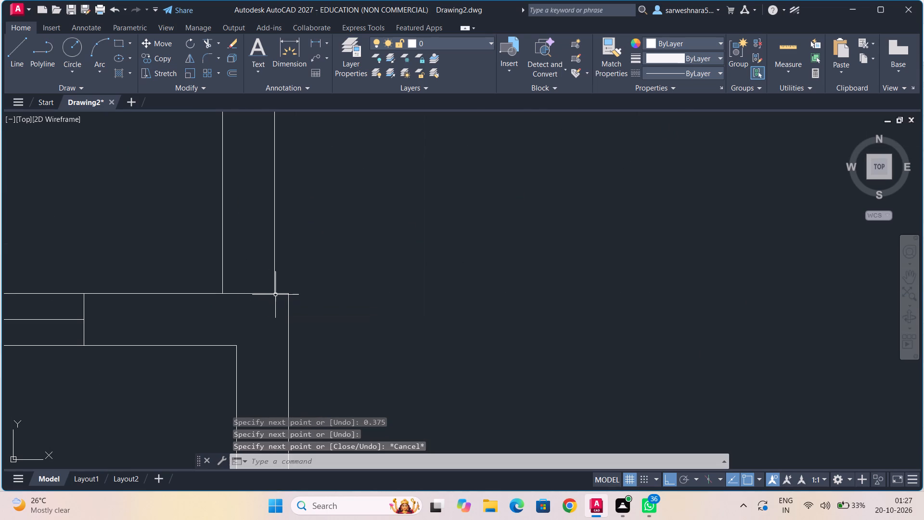
Trim the bottom partition's upper face line between the two faces of the lower small room's right wall.
{"action": "scroll", "coordinate": [278, 295], "scroll_direction": "down", "scroll_amount": 3}
{"action": "middle_click_drag", "start_coordinate": [308, 320], "coordinate": [313, 266]}
{"action": "middle_click_drag", "start_coordinate": [314, 334], "coordinate": [324, 243]}
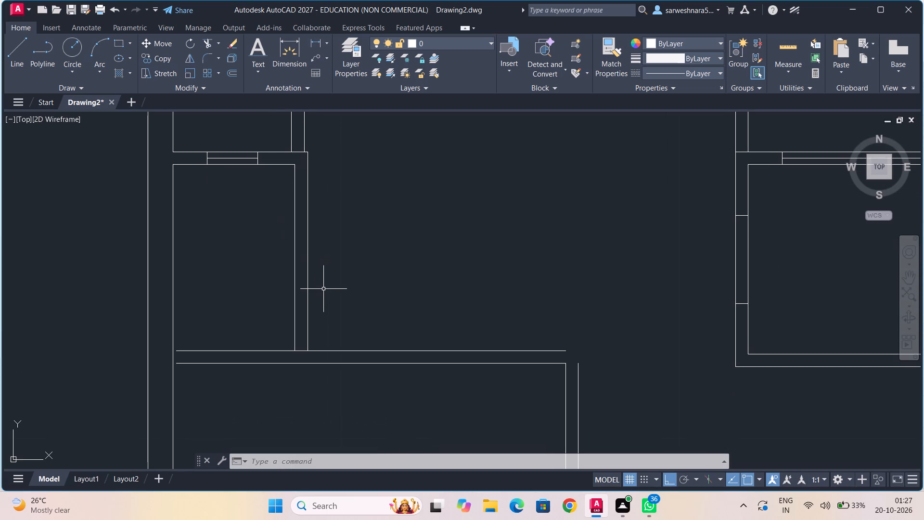
{"action": "middle_click_drag", "start_coordinate": [333, 318], "coordinate": [333, 273]}
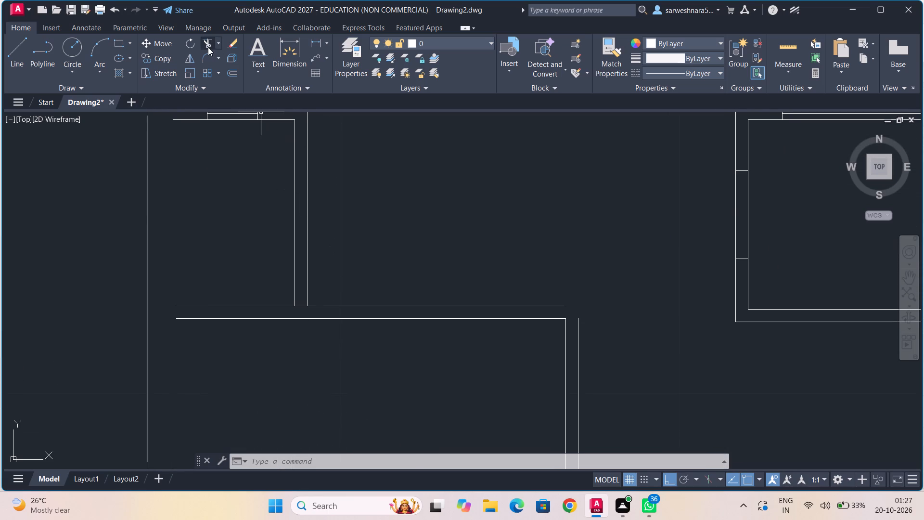
{"action": "left_click", "coordinate": [207, 46]}
{"action": "left_click", "coordinate": [303, 306]}
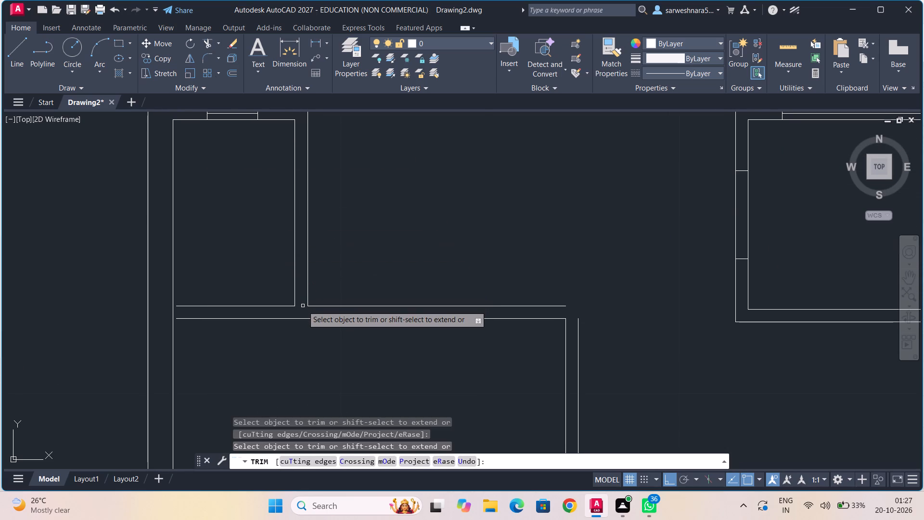
{"action": "key", "text": "Escape"}
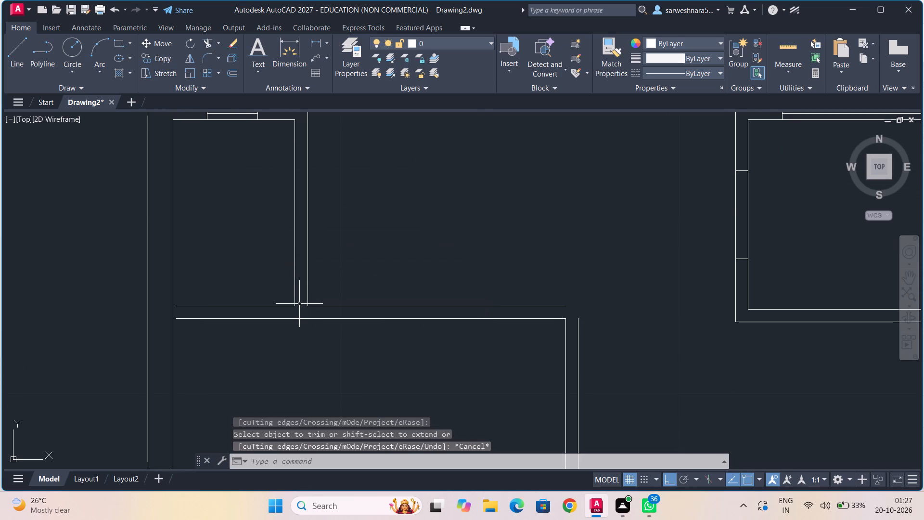
Draw lines from the lower small room's lower-right corner: 1 left along the bottom partition's upper face and 0.375 down across it.
{"action": "left_click", "coordinate": [9, 51]}
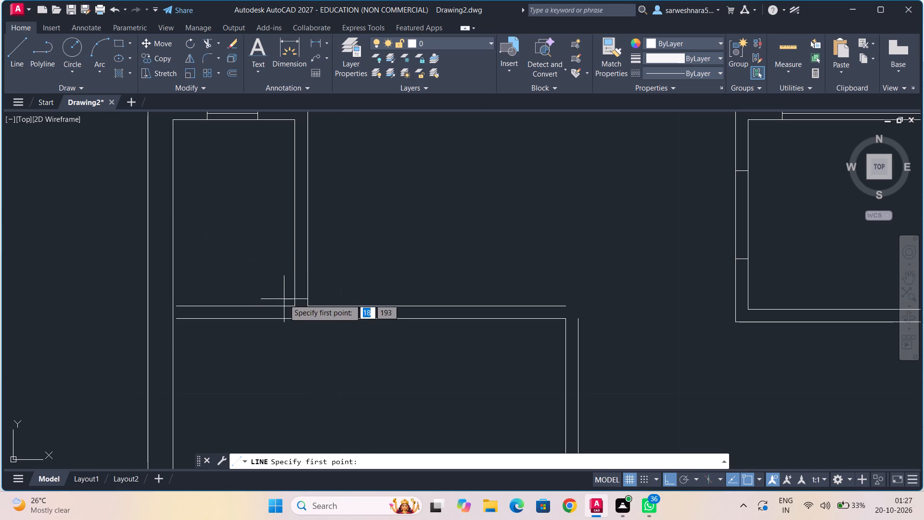
{"action": "left_click", "coordinate": [294, 307]}
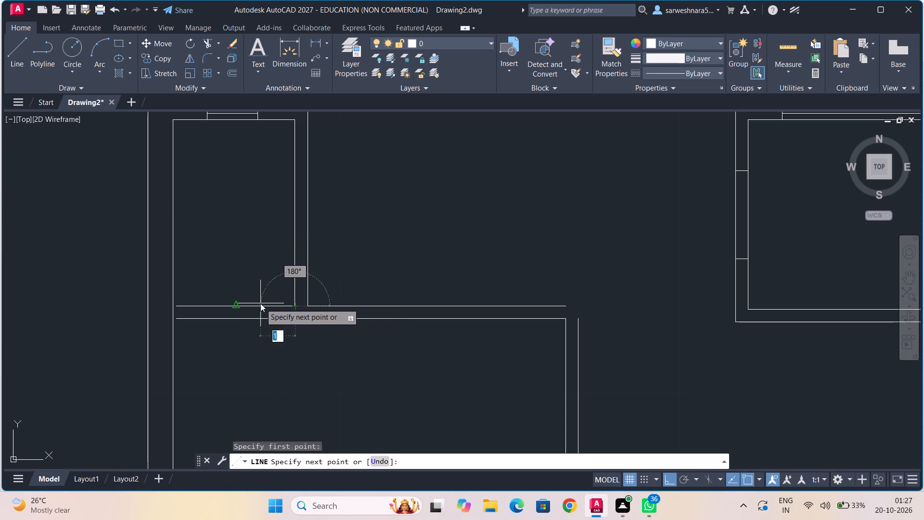
{"action": "key", "text": "1"}
{"action": "key", "text": "Return"}
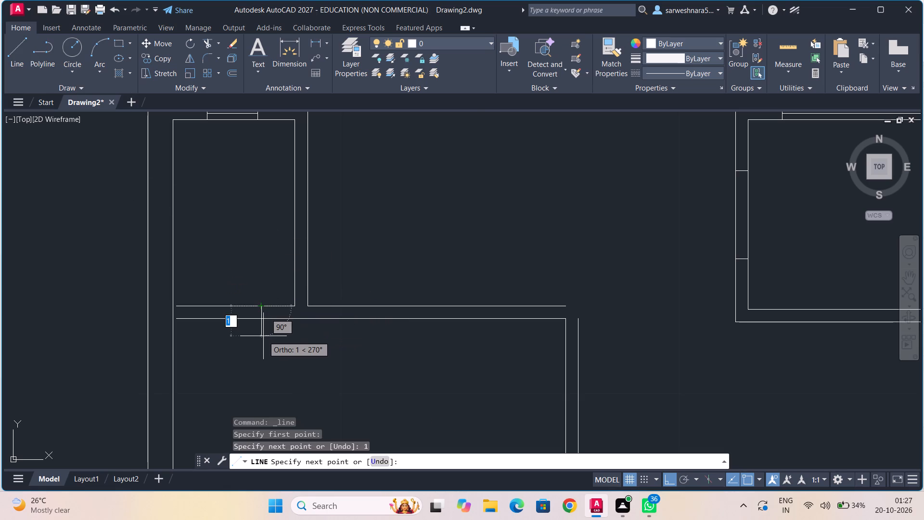
{"action": "type", "text": "0.375"}
{"action": "key", "text": "Return"}
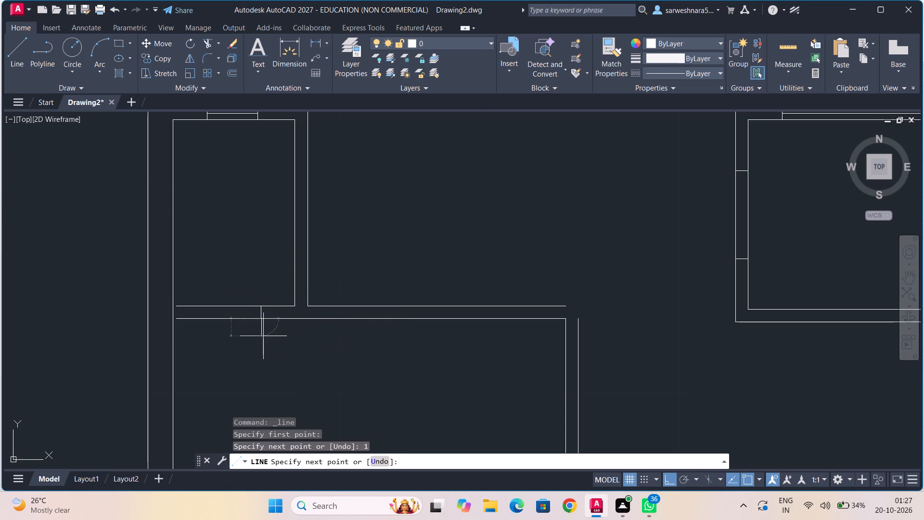
{"action": "key", "text": "Escape"}
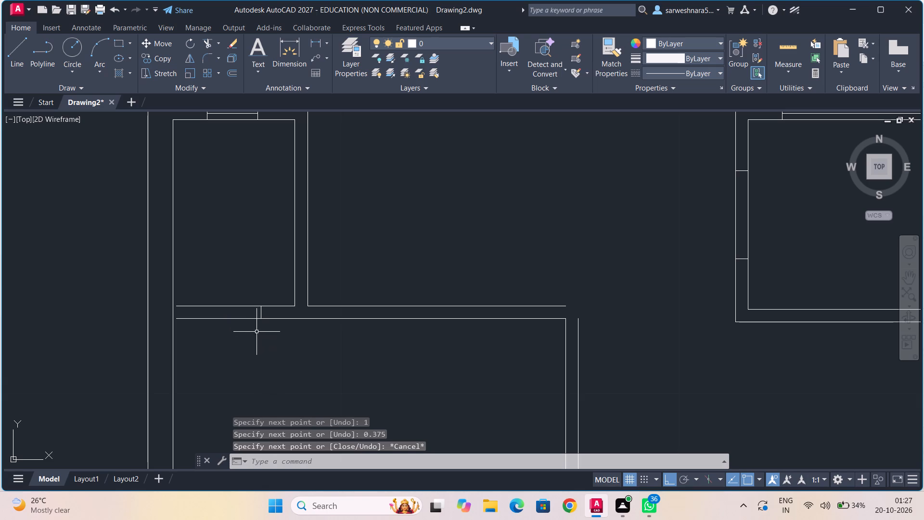
Draw 0.375 lines leftward from the left ends of the bottom partition's upper and lower faces, across the left outer wall's inner face.
{"action": "scroll", "coordinate": [181, 306], "scroll_direction": "up", "scroll_amount": 3}
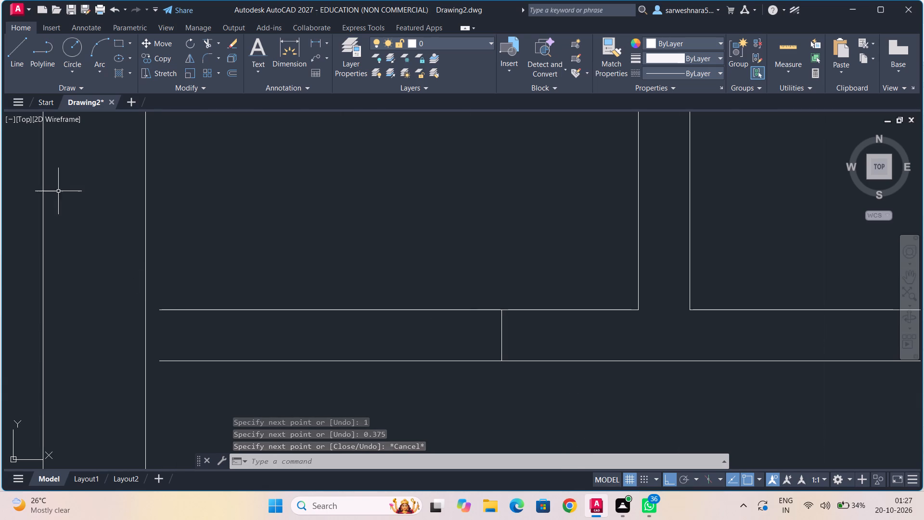
{"action": "left_click", "coordinate": [13, 65]}
{"action": "left_click", "coordinate": [162, 310]}
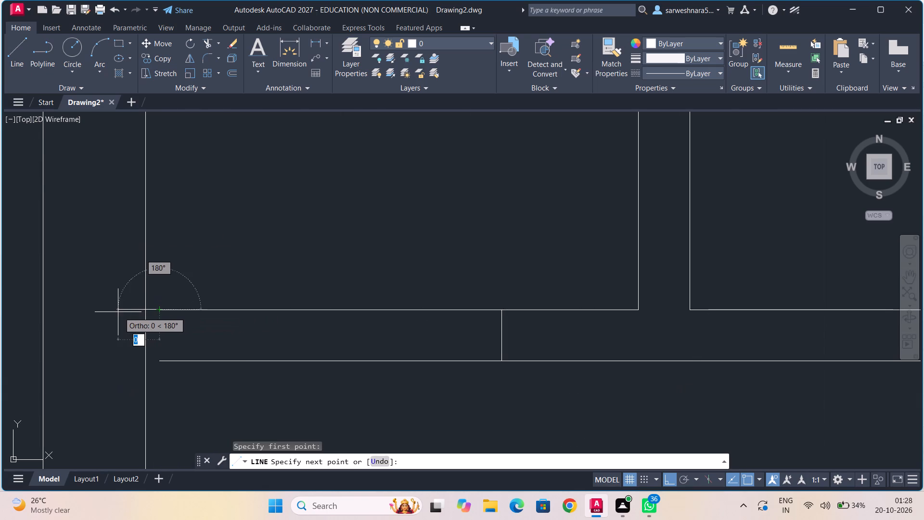
{"action": "type", "text": "0.375"}
{"action": "key", "text": "Return"}
{"action": "key", "text": "Escape"}
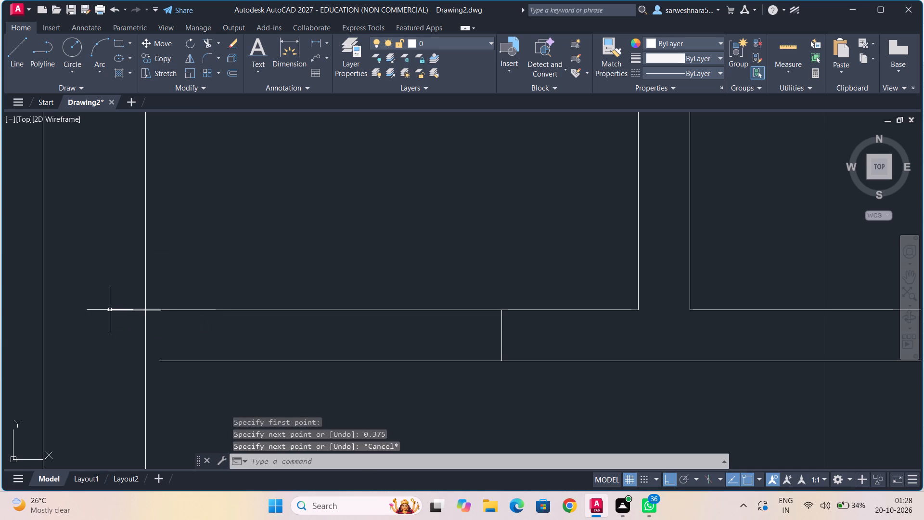
{"action": "left_click", "coordinate": [13, 59]}
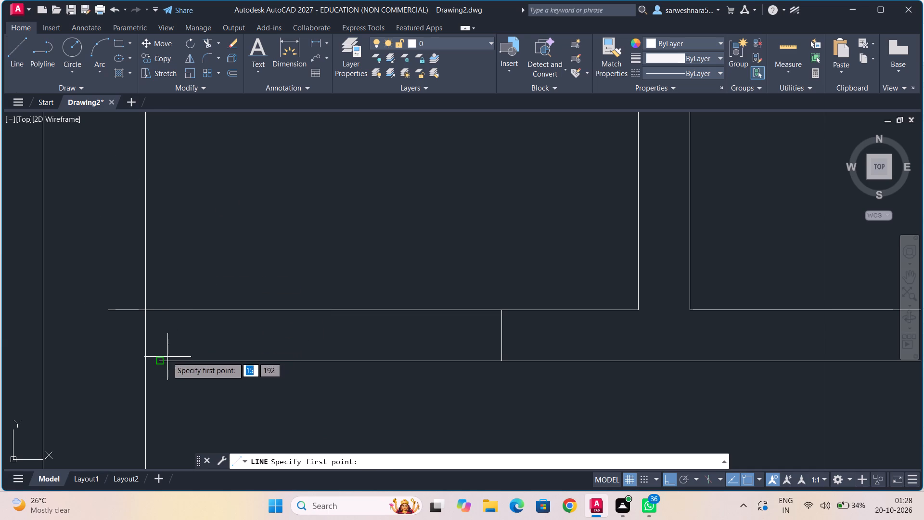
{"action": "left_click", "coordinate": [160, 361]}
{"action": "type", "text": "0.375"}
{"action": "key", "text": "Return"}
{"action": "key", "text": "Escape"}
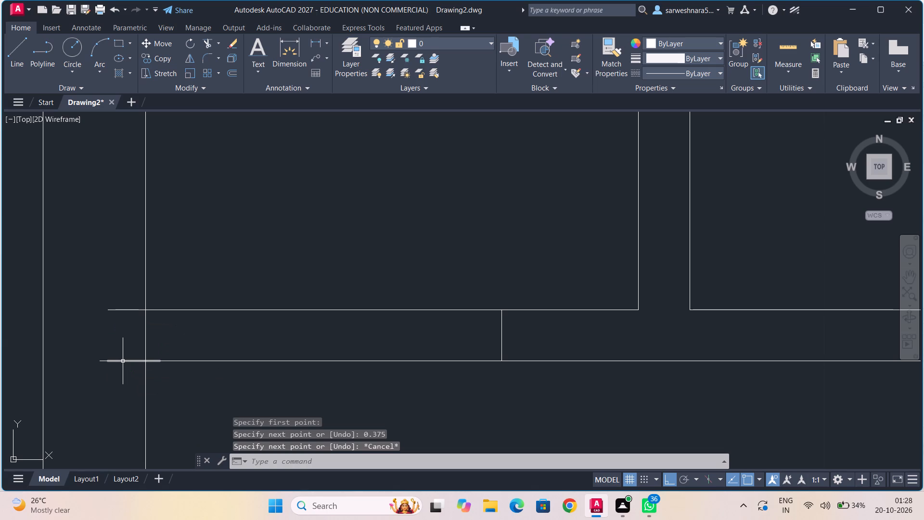
Trim the bottom partition's upper and lower face stubs that overrun the left outer wall's inner face.
{"action": "left_click", "coordinate": [210, 47]}
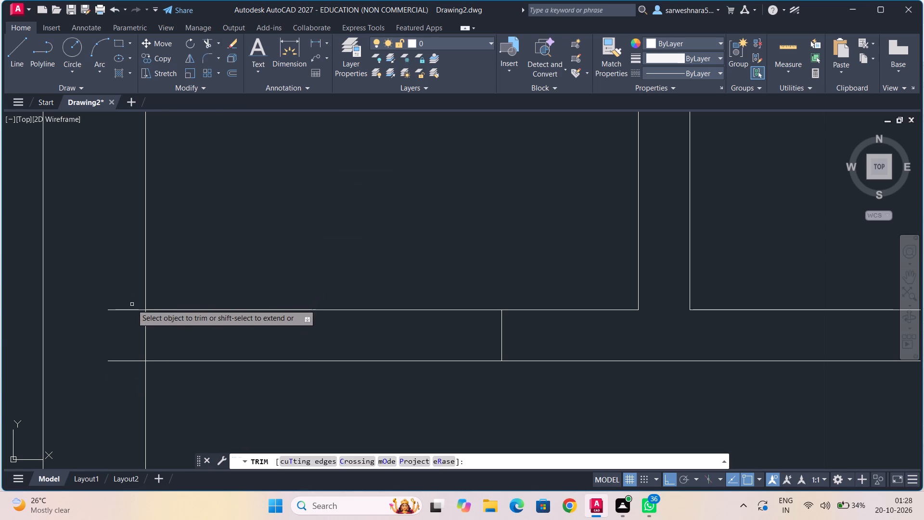
{"action": "left_click", "coordinate": [132, 310]}
{"action": "left_click", "coordinate": [132, 361]}
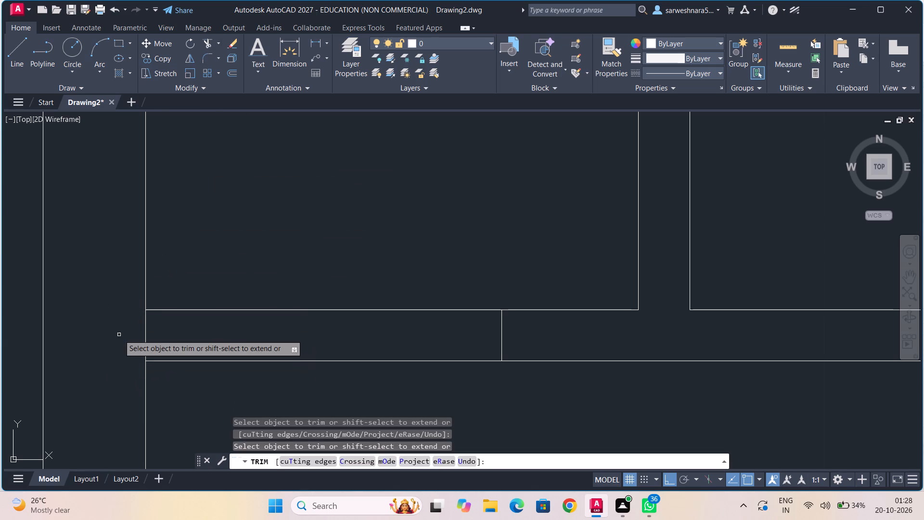
{"action": "scroll", "coordinate": [113, 323], "scroll_direction": "down", "scroll_amount": 1}
{"action": "middle_click_drag", "start_coordinate": [113, 323], "coordinate": [114, 258]}
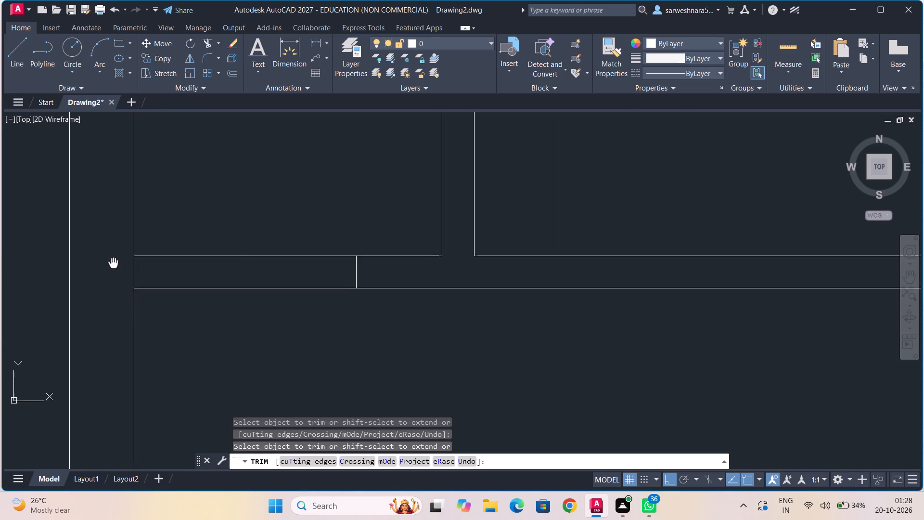
{"action": "middle_click_drag", "start_coordinate": [114, 258], "coordinate": [118, 239]}
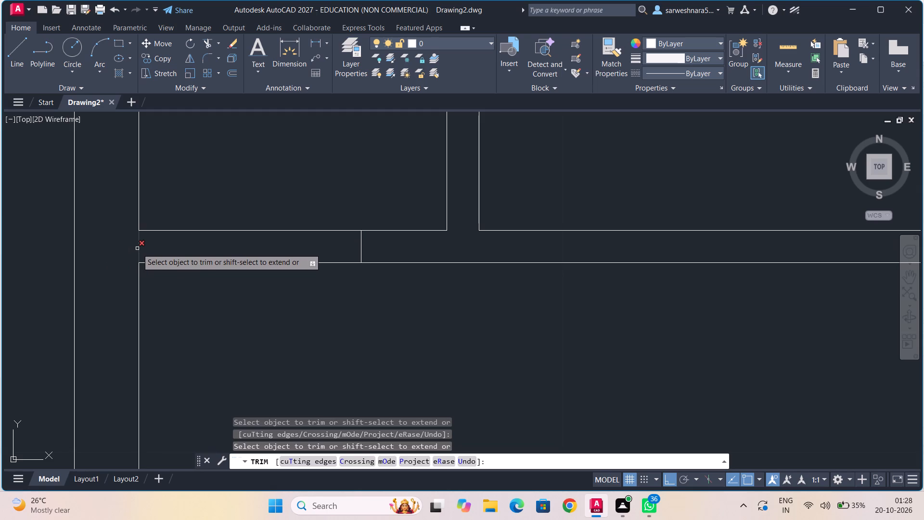
Outline an opening in the left outer wall from the partition's upper face: lines 2 down, 0.75 left, 2 up and 0.75 right.
{"action": "left_click", "coordinate": [17, 60]}
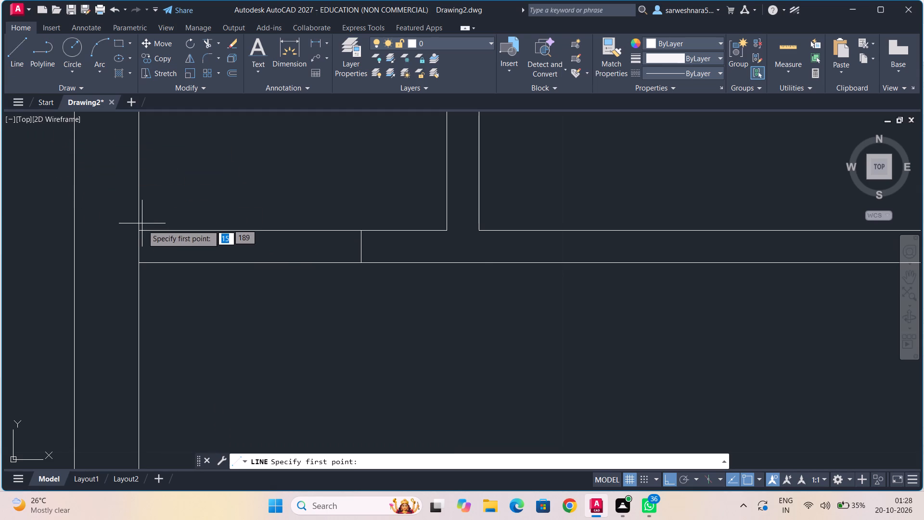
{"action": "left_click", "coordinate": [136, 231]}
{"action": "key", "text": "2"}
{"action": "key", "text": "Return"}
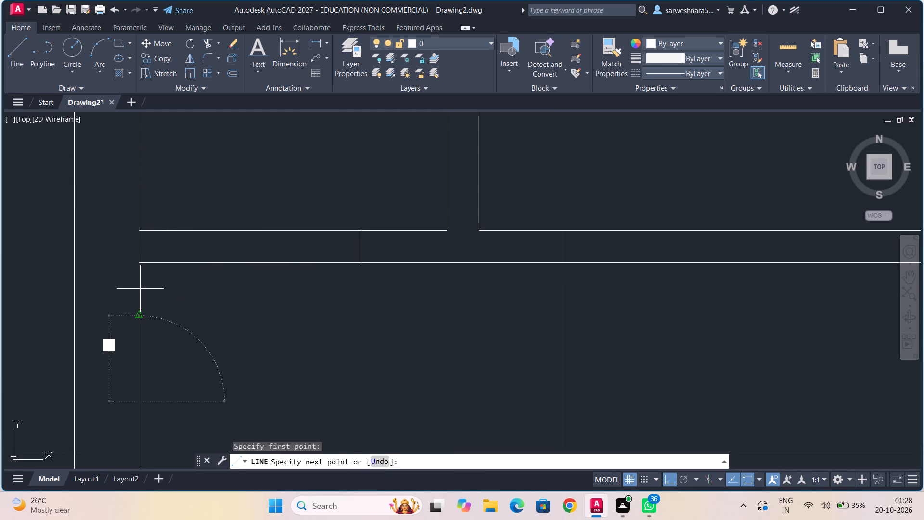
{"action": "type", "text": "0.75"}
{"action": "key", "text": "Return"}
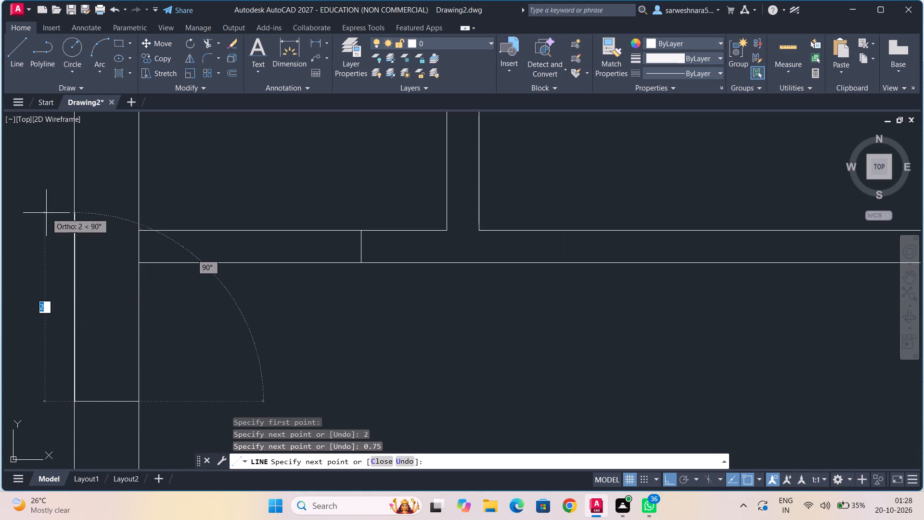
{"action": "key", "text": "2"}
{"action": "key", "text": "Return"}
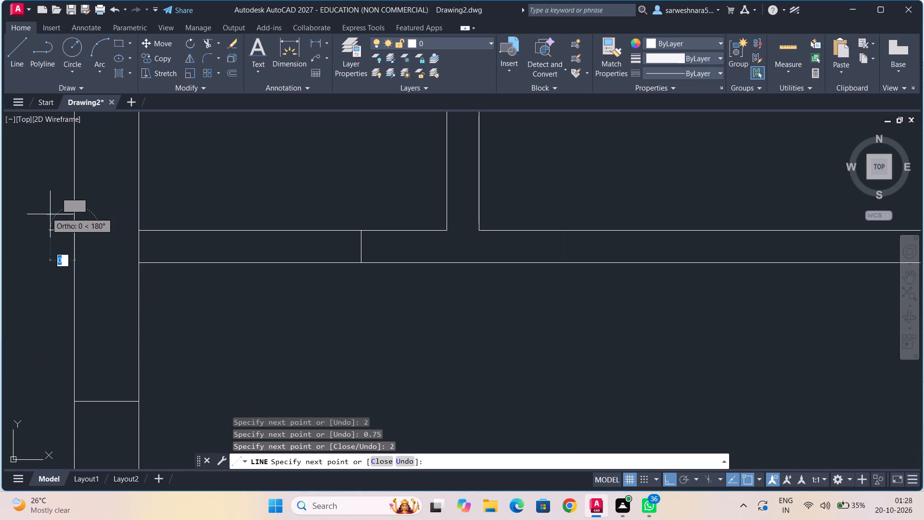
{"action": "type", "text": "0.75"}
{"action": "key", "text": "Return"}
{"action": "key", "text": "Escape"}
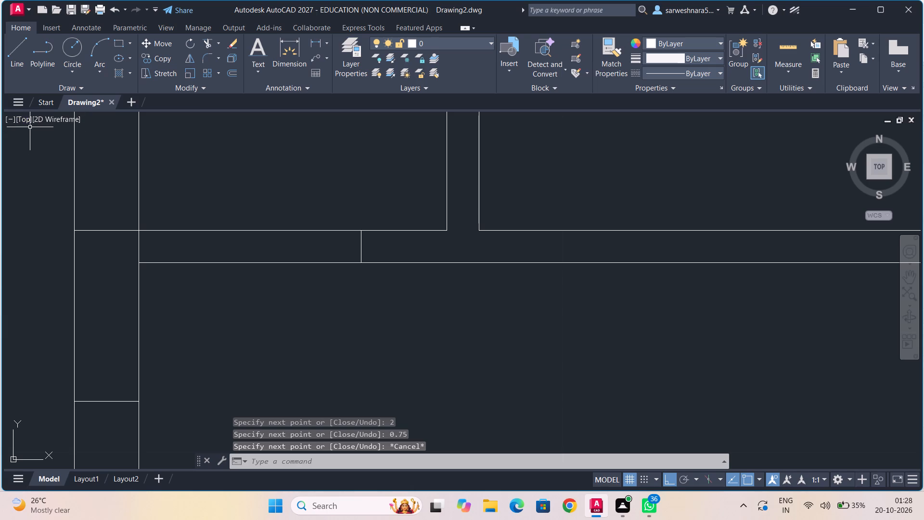
Trim the bottom partition's lower face line between the left outer wall and the 0.375 jamb line, including the leftover stub.
{"action": "left_click", "coordinate": [207, 45]}
{"action": "left_click", "coordinate": [223, 261]}
{"action": "left_click", "coordinate": [221, 263]}
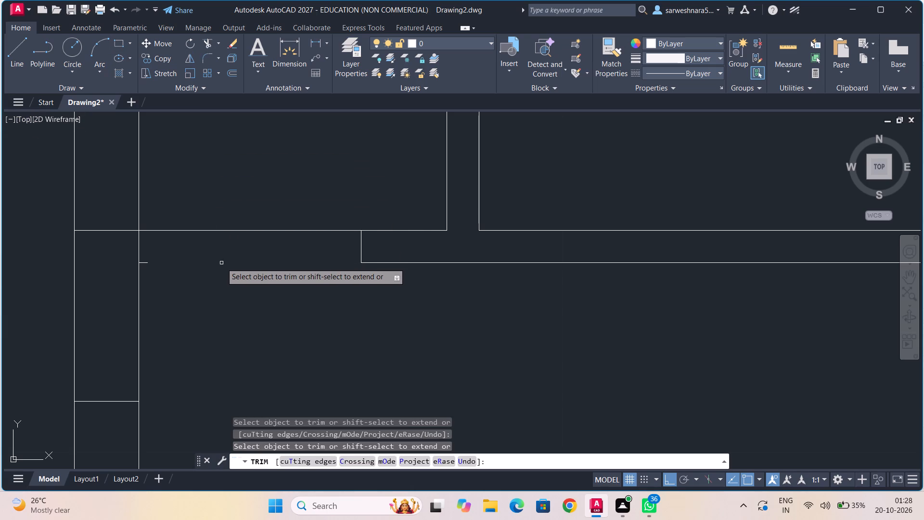
{"action": "left_click", "coordinate": [148, 261]}
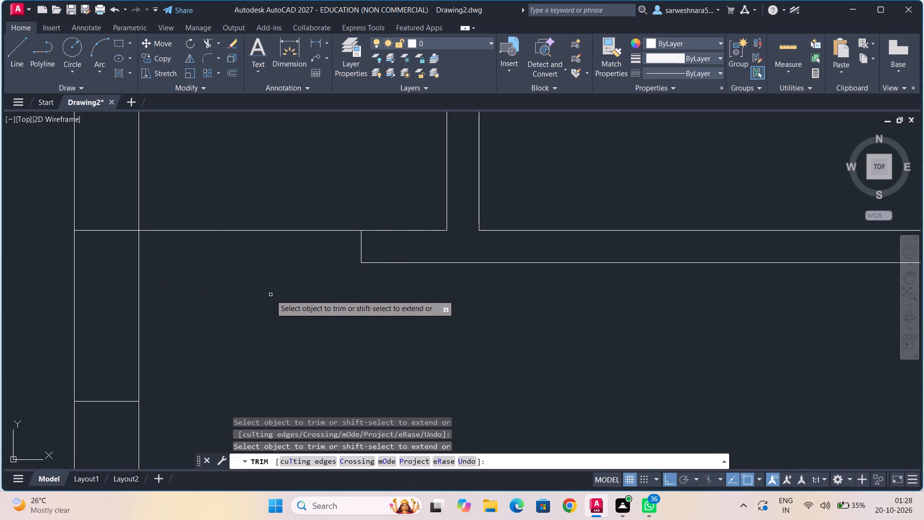
From the lower small room's outer right wall corner, draw 1 right along the bottom partition's upper face and 0.375 down across it.
{"action": "middle_click_drag", "start_coordinate": [270, 295], "coordinate": [248, 287]}
{"action": "scroll", "coordinate": [248, 287], "scroll_direction": "down", "scroll_amount": 1}
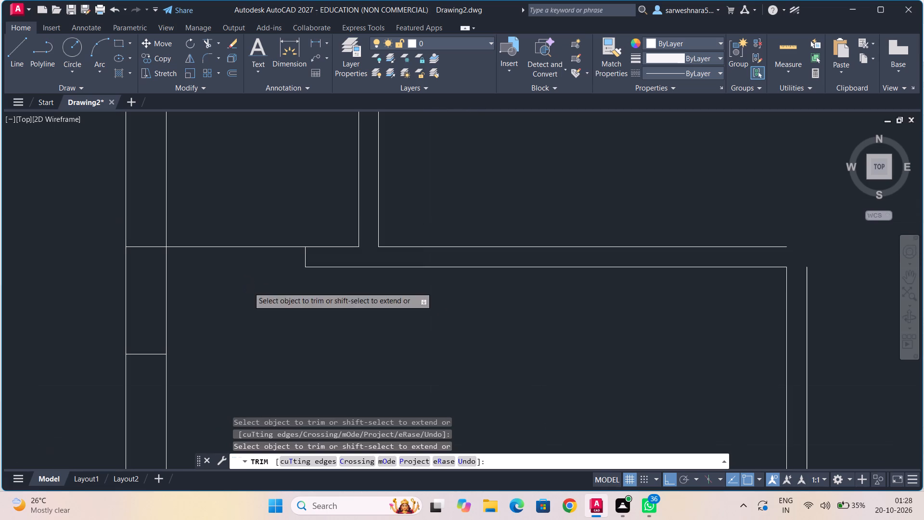
{"action": "middle_click_drag", "start_coordinate": [251, 295], "coordinate": [218, 249]}
{"action": "scroll", "coordinate": [223, 265], "scroll_direction": "down", "scroll_amount": 1}
{"action": "middle_click_drag", "start_coordinate": [231, 292], "coordinate": [203, 218]}
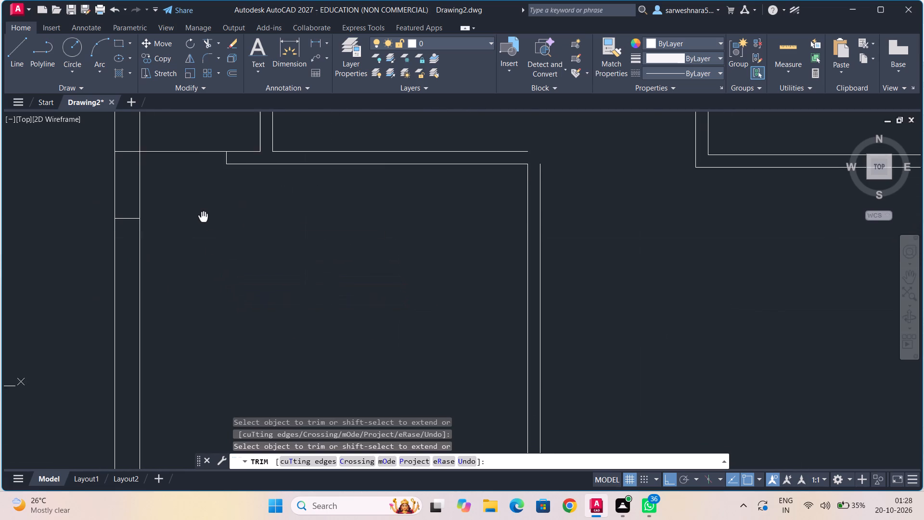
{"action": "scroll", "coordinate": [203, 221], "scroll_direction": "down", "scroll_amount": 2}
{"action": "middle_click_drag", "start_coordinate": [212, 231], "coordinate": [183, 270]}
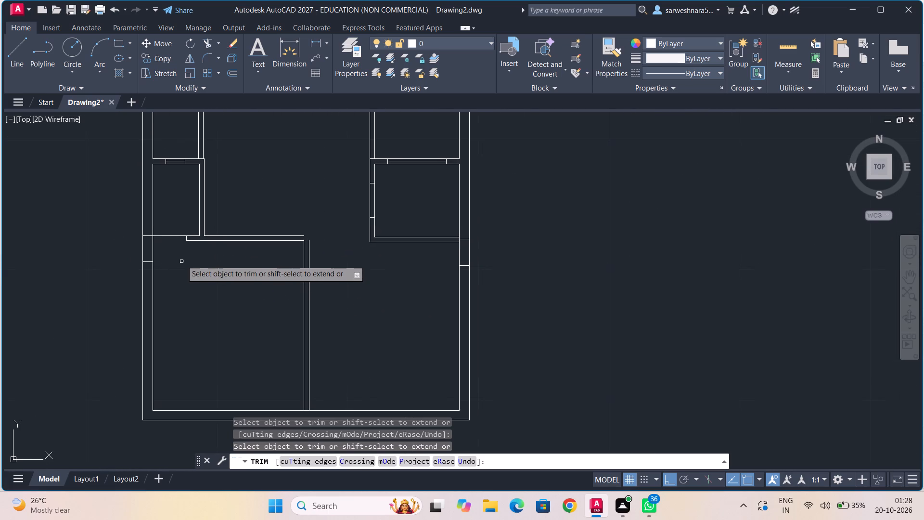
{"action": "scroll", "coordinate": [193, 248], "scroll_direction": "up", "scroll_amount": 2}
{"action": "middle_click_drag", "start_coordinate": [200, 248], "coordinate": [148, 284]}
{"action": "left_click", "coordinate": [17, 56]}
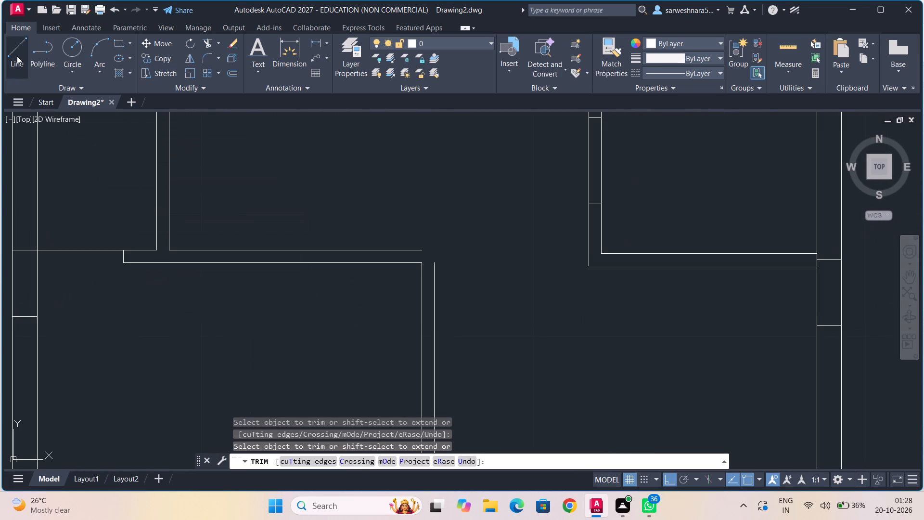
{"action": "left_click", "coordinate": [170, 251]}
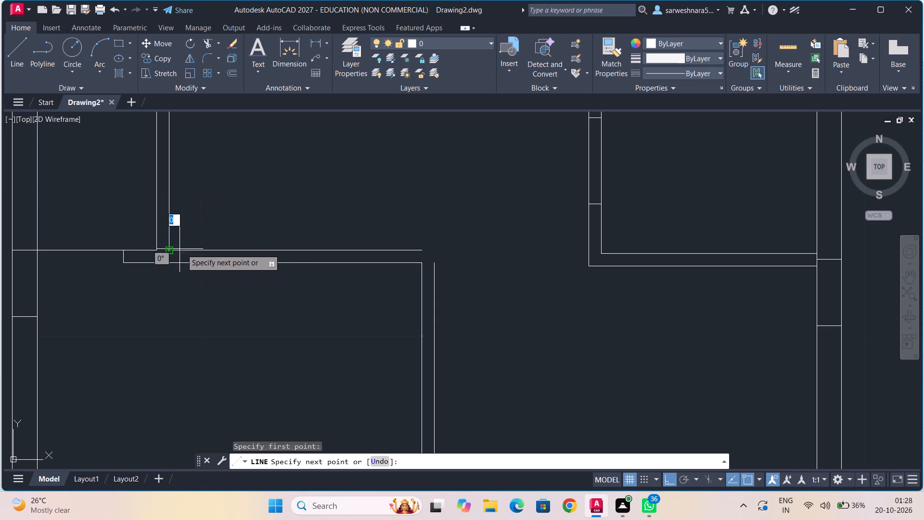
{"action": "key", "text": "1"}
{"action": "key", "text": "Return"}
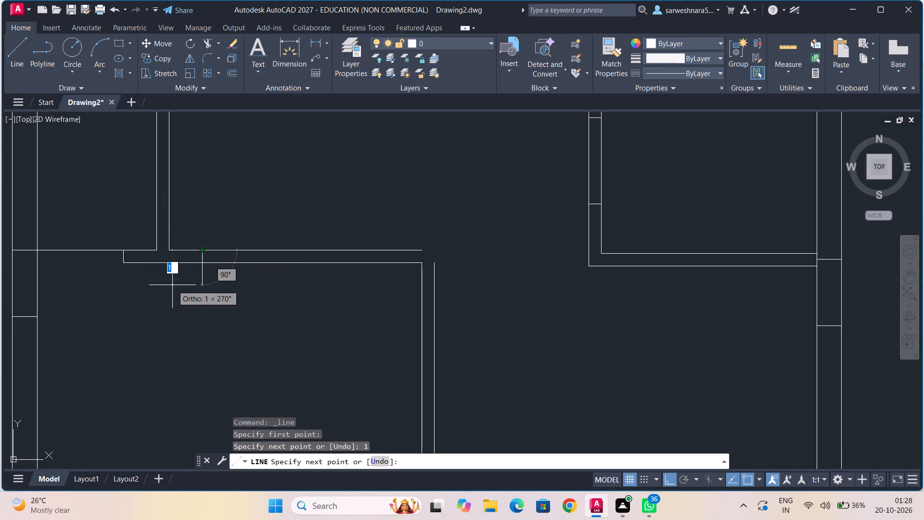
{"action": "type", "text": "0.375"}
{"action": "key", "text": "Return"}
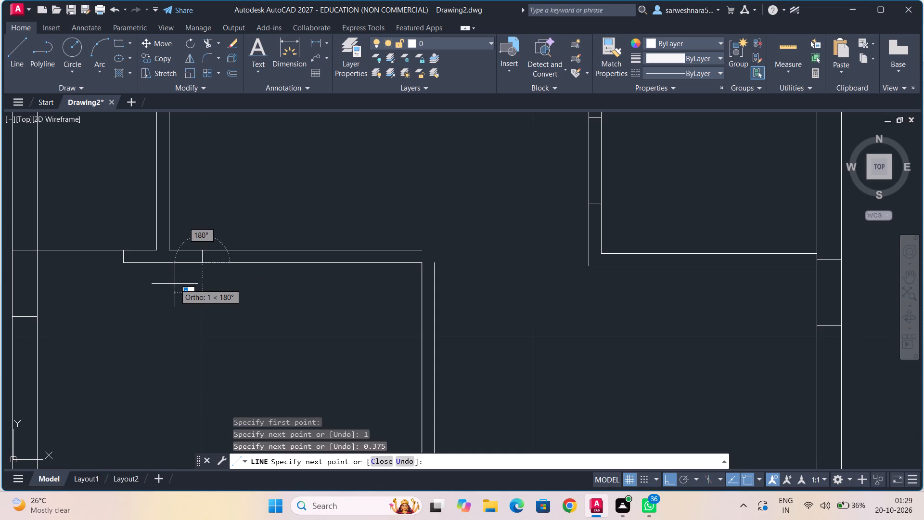
{"action": "key", "text": "Escape"}
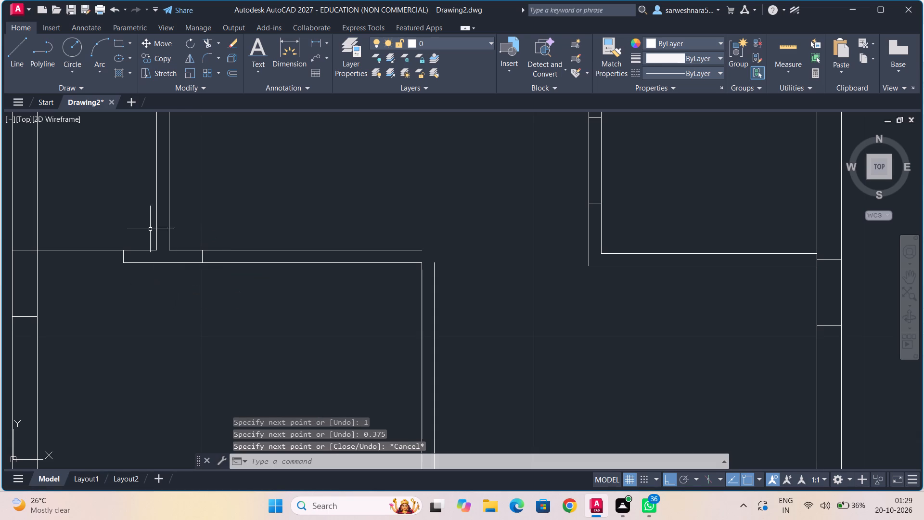
From the new jamb line's lower end, draw 3 right along the partition's lower face and 0.375 up as the second window jamb.
{"action": "left_click", "coordinate": [14, 65]}
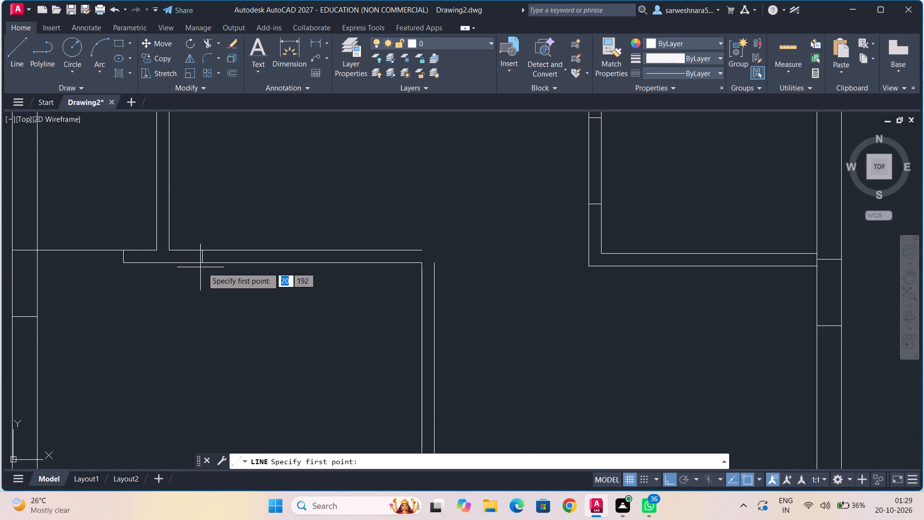
{"action": "left_click", "coordinate": [203, 264]}
{"action": "key", "text": "3"}
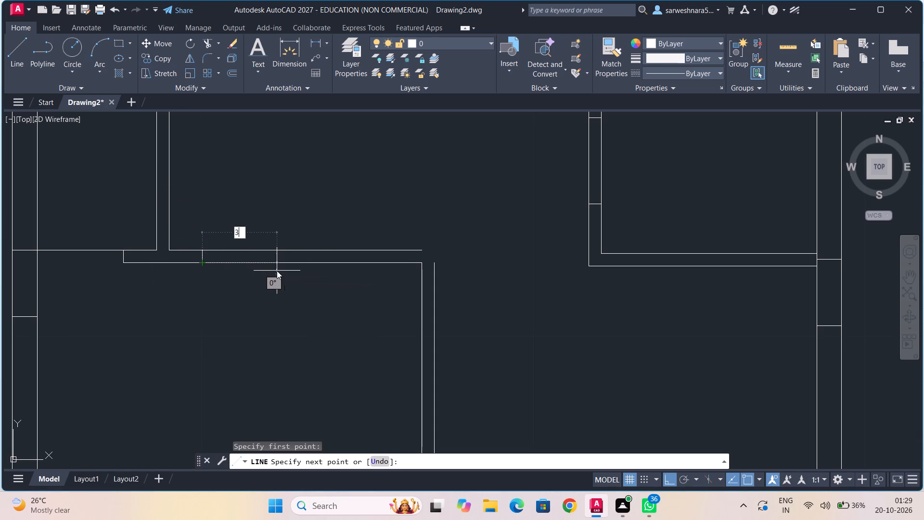
{"action": "key", "text": "Return"}
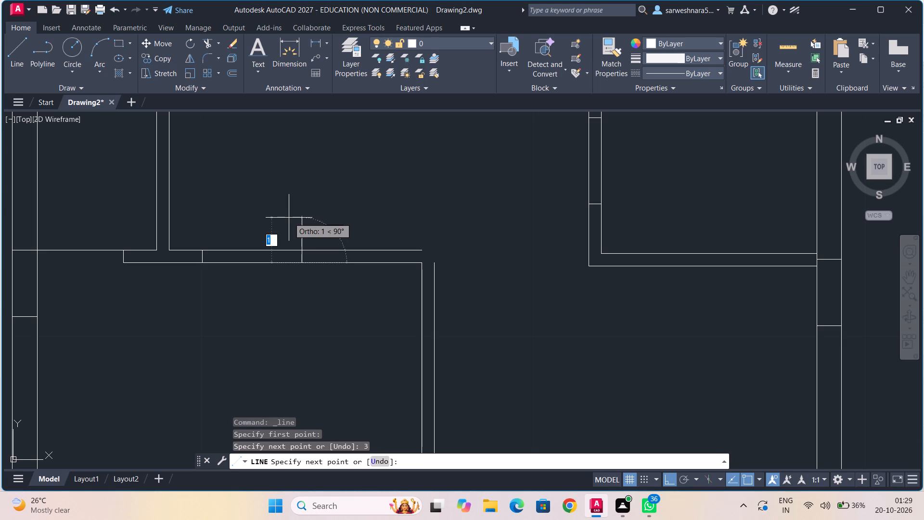
{"action": "key", "text": "period"}
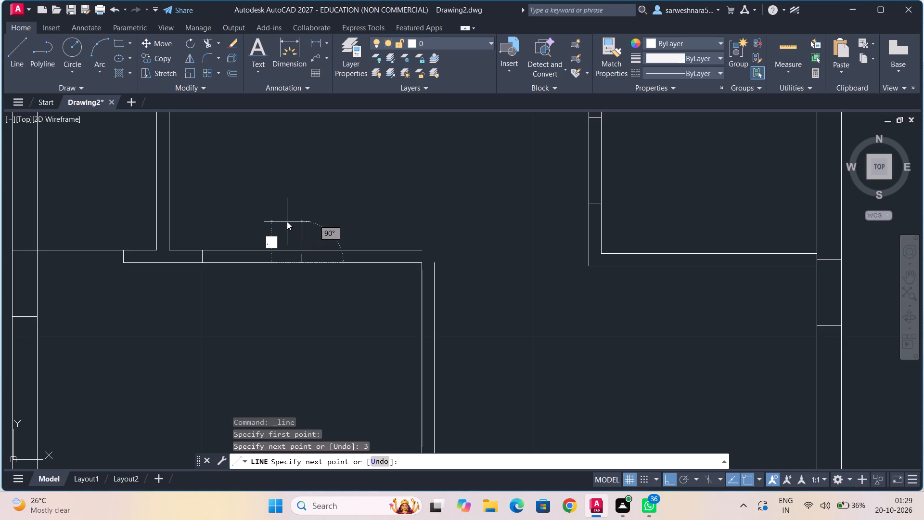
{"action": "key", "text": "BackSpace"}
{"action": "type", "text": "0.375"}
{"action": "key", "text": "Return"}
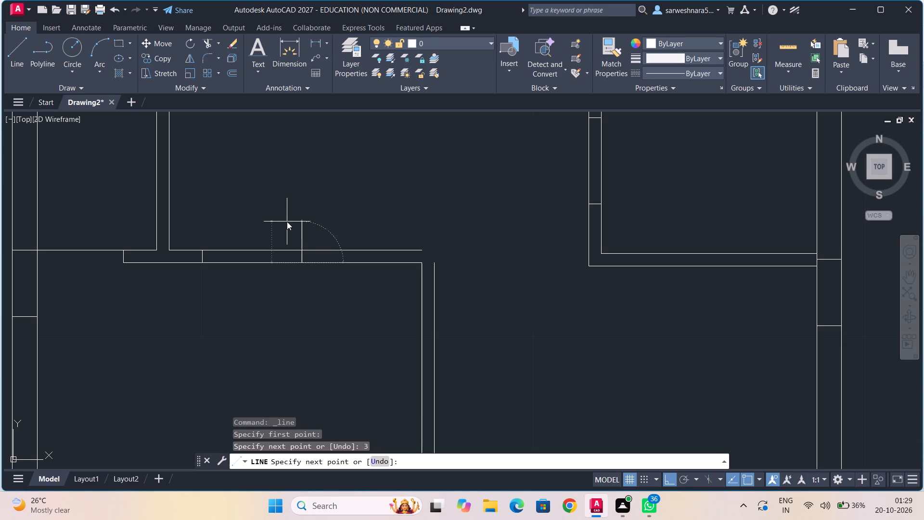
{"action": "key", "text": "Escape"}
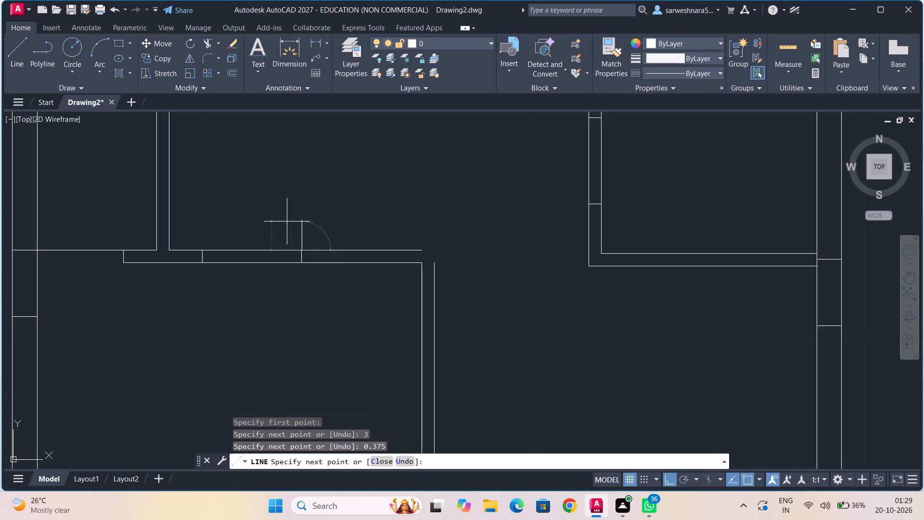
Draw the window's centre line between the midpoints of the two jamb lines in the bottom partition.
{"action": "left_click", "coordinate": [18, 49]}
{"action": "left_click", "coordinate": [203, 259]}
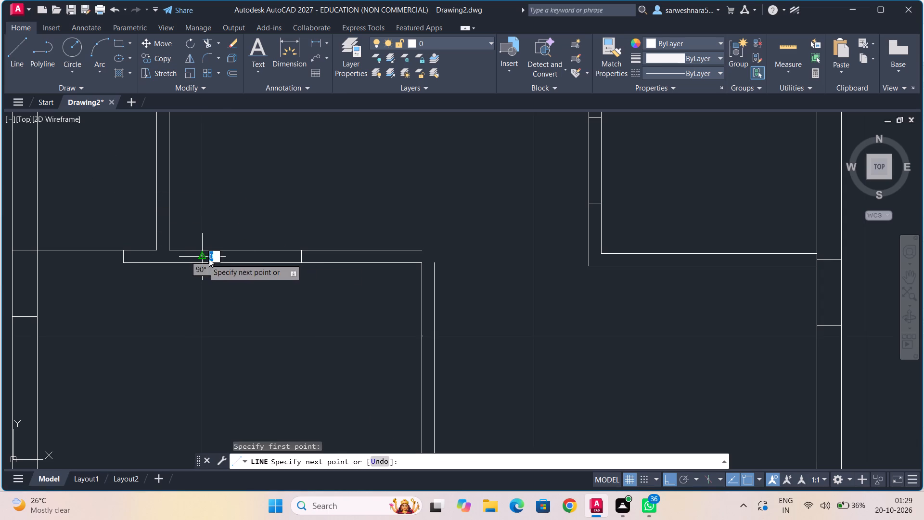
{"action": "left_click", "coordinate": [301, 258]}
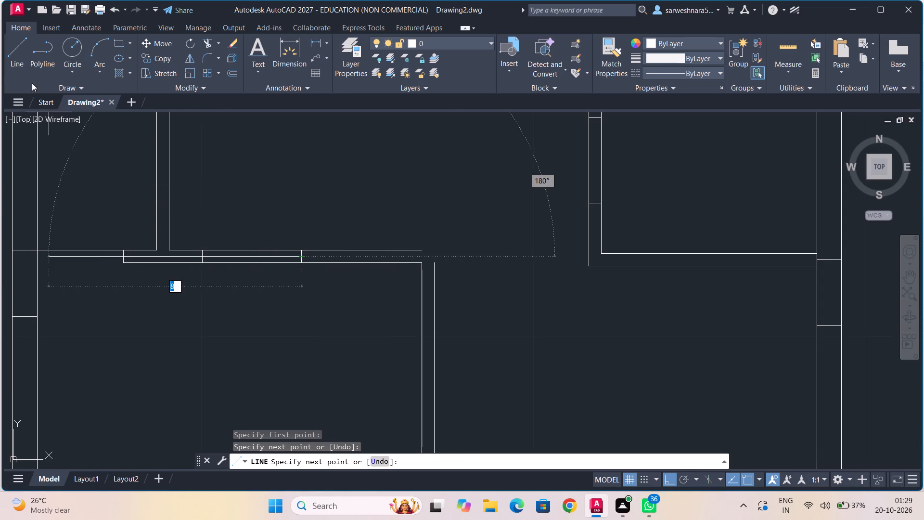
Trim the bottom partition's lower face line between the window's right jamb and the vertical partition's left face.
{"action": "left_click", "coordinate": [212, 42]}
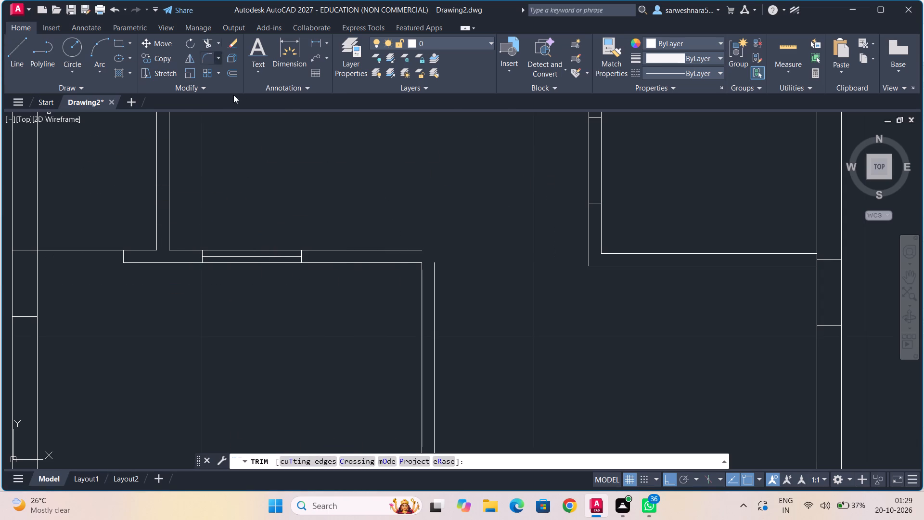
{"action": "left_click", "coordinate": [340, 262]}
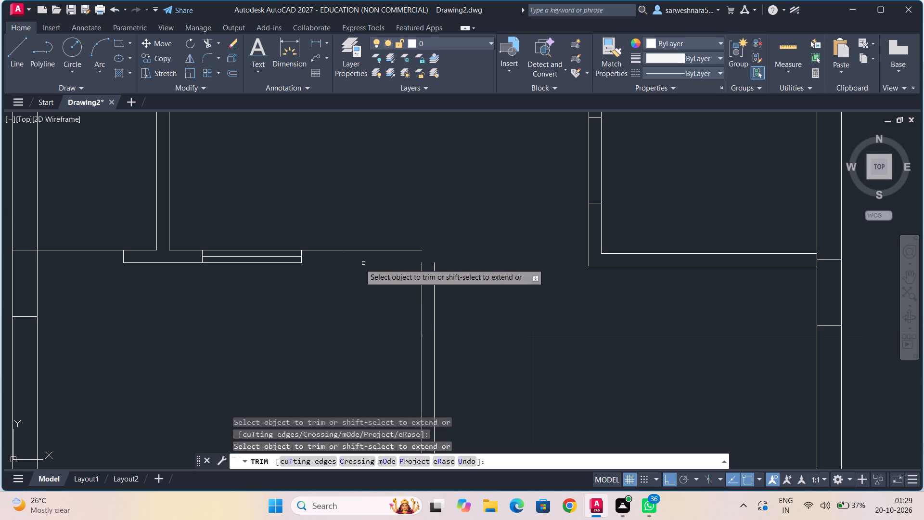
Close the corner by drawing lines that extend both vertical partition faces up to the bottom partition's upper face and join them across.
{"action": "left_click", "coordinate": [17, 52]}
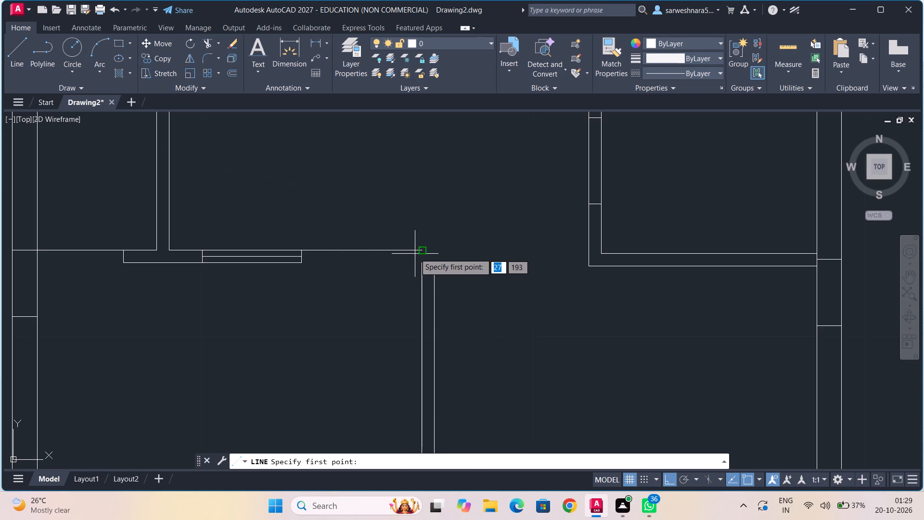
{"action": "left_click", "coordinate": [420, 251]}
{"action": "left_click", "coordinate": [422, 266]}
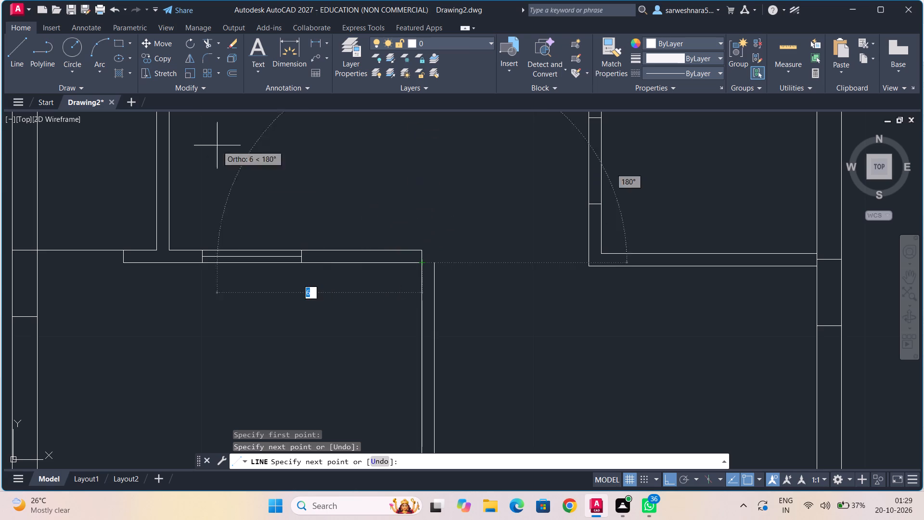
{"action": "left_click", "coordinate": [20, 57]}
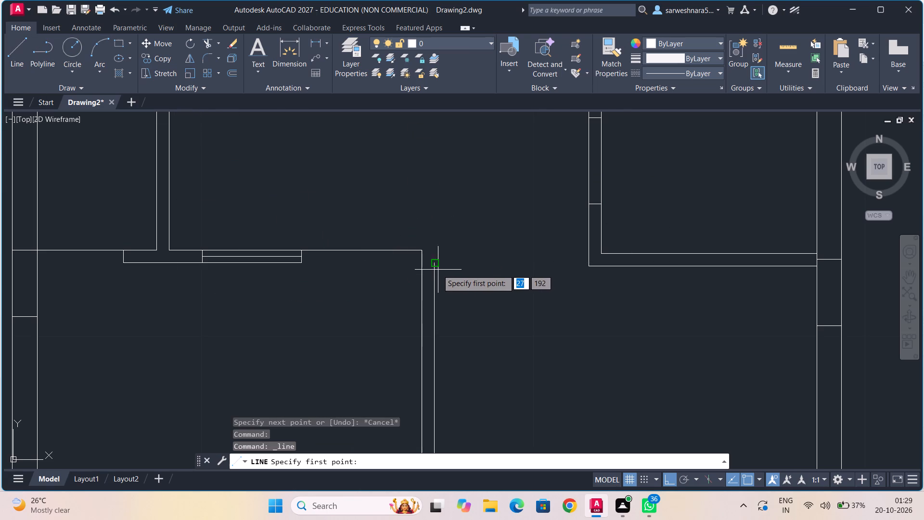
{"action": "left_click", "coordinate": [436, 266]}
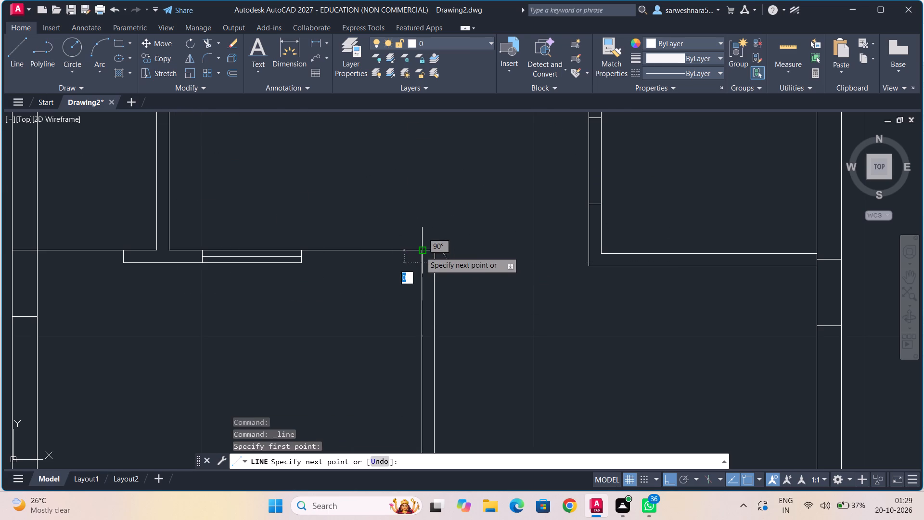
{"action": "left_click", "coordinate": [436, 252]}
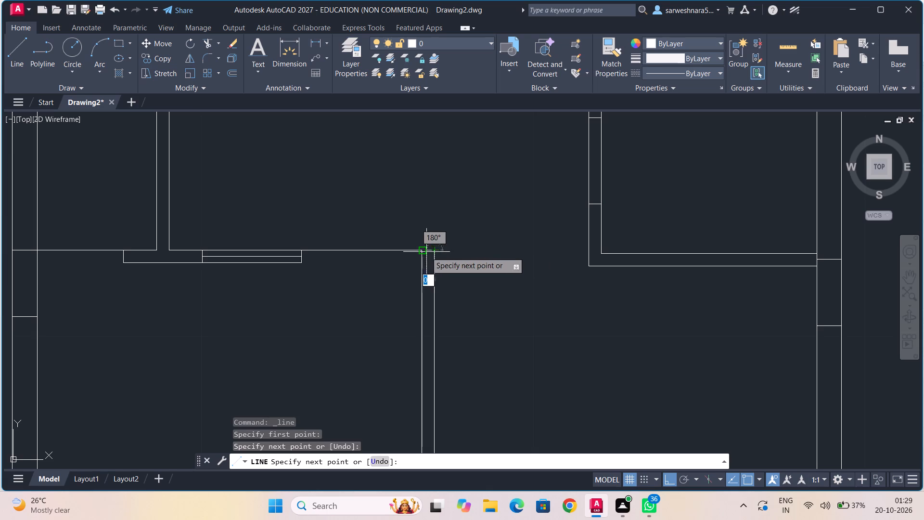
{"action": "left_click", "coordinate": [425, 252]}
{"action": "key", "text": "Escape"}
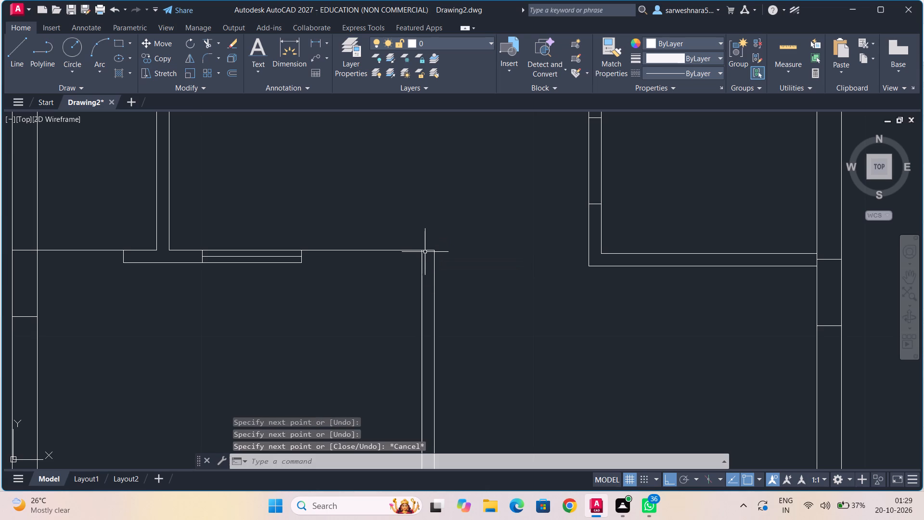
From the closed corner's top, draw 2 down the vertical partition's left face, 0.5 back up, and 0.375 across as a jamb line.
{"action": "middle_click_drag", "start_coordinate": [404, 280], "coordinate": [332, 208]}
{"action": "scroll", "coordinate": [404, 280], "scroll_direction": "up", "scroll_amount": 1}
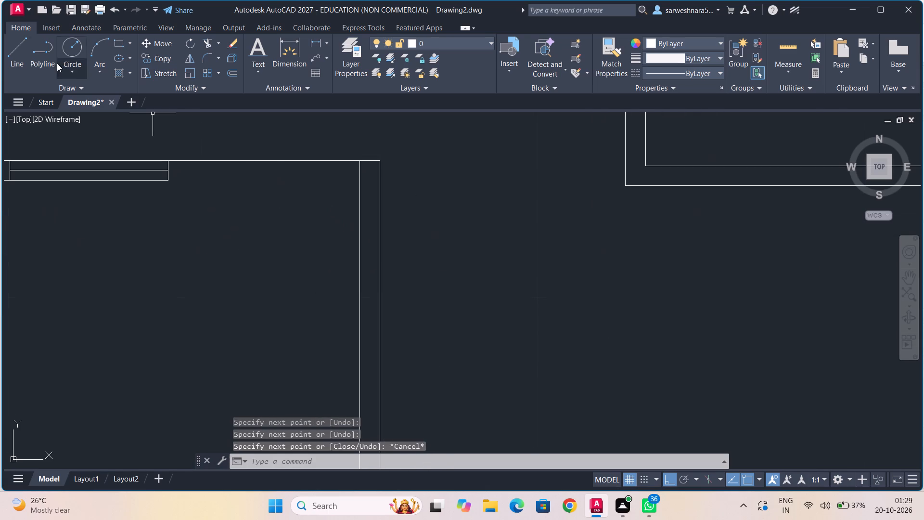
{"action": "left_click", "coordinate": [19, 51]}
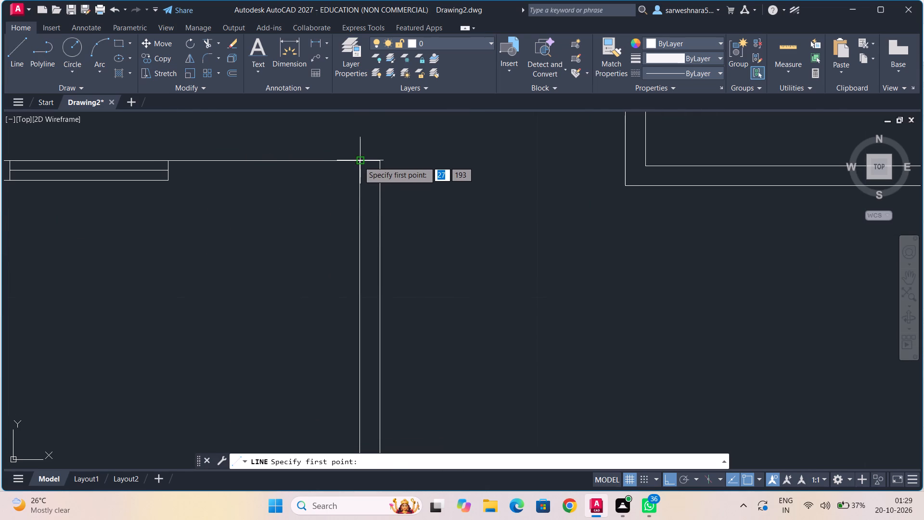
{"action": "left_click", "coordinate": [359, 160]}
{"action": "key", "text": "2"}
{"action": "key", "text": "Return"}
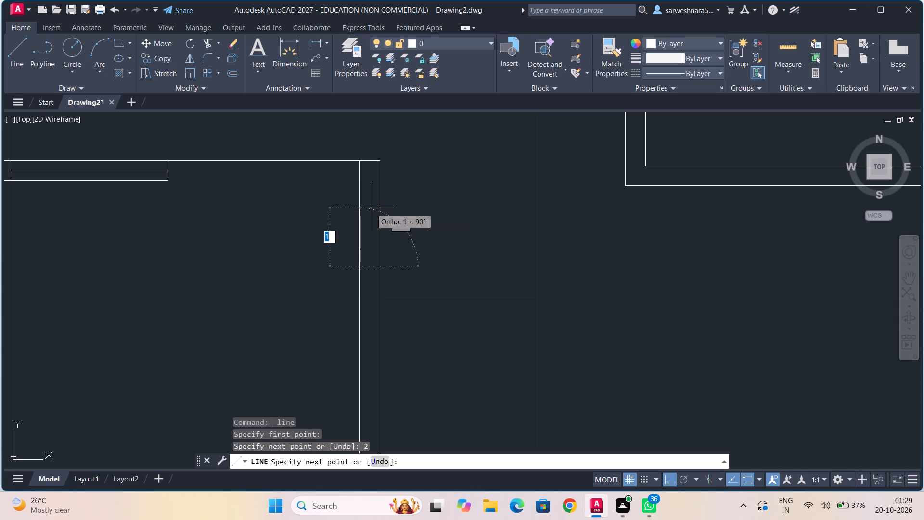
{"action": "type", "text": "0.5"}
{"action": "key", "text": "Return"}
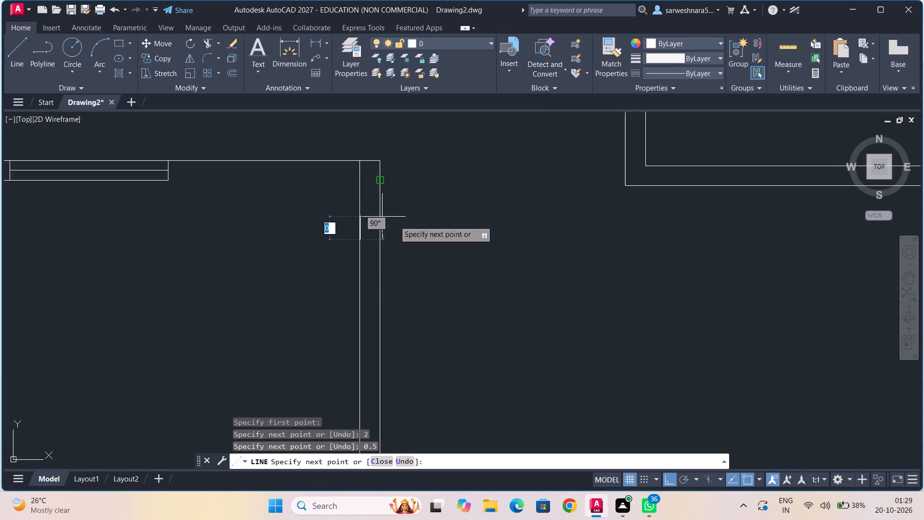
{"action": "type", "text": "0.375"}
{"action": "key", "text": "Return"}
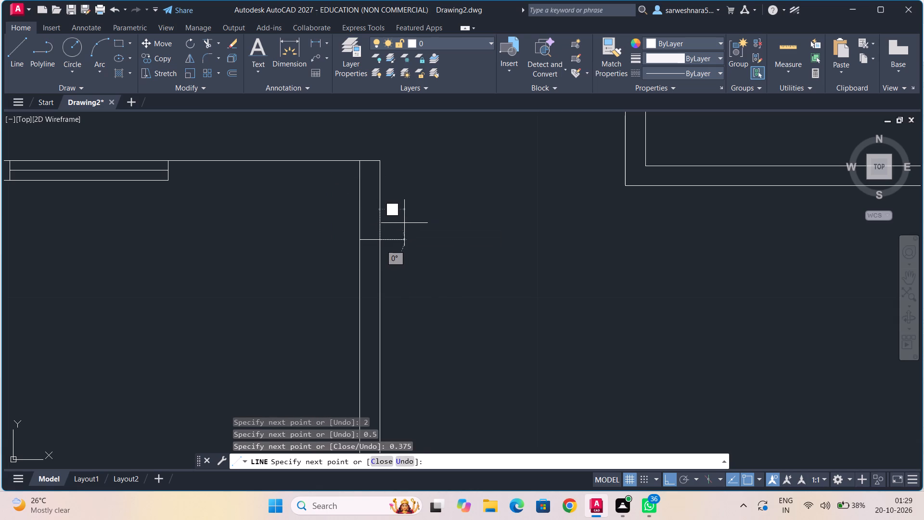
{"action": "key", "text": "Escape"}
Examine the lower rooms and the junction of the vertical partition with the bottom outer wall.
{"action": "scroll", "coordinate": [365, 244], "scroll_direction": "down", "scroll_amount": 1}
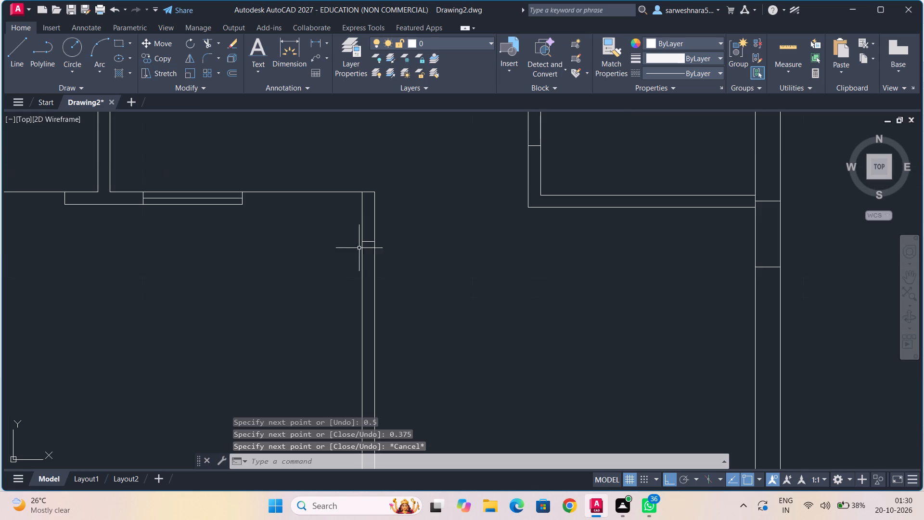
{"action": "middle_click_drag", "start_coordinate": [315, 285], "coordinate": [304, 204]}
{"action": "middle_click_drag", "start_coordinate": [296, 254], "coordinate": [282, 181]}
{"action": "scroll", "coordinate": [293, 251], "scroll_direction": "down", "scroll_amount": 1}
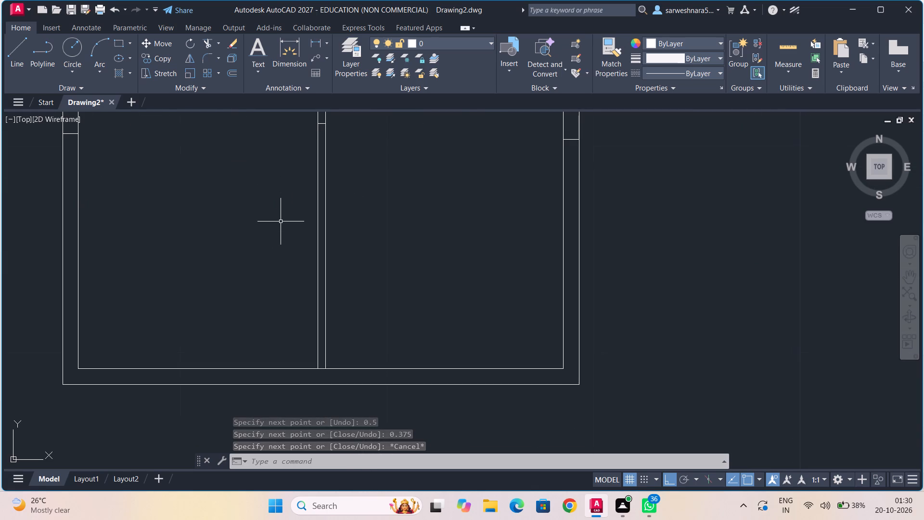
{"action": "scroll", "coordinate": [281, 231], "scroll_direction": "down", "scroll_amount": 1}
{"action": "middle_click_drag", "start_coordinate": [281, 241], "coordinate": [276, 227]}
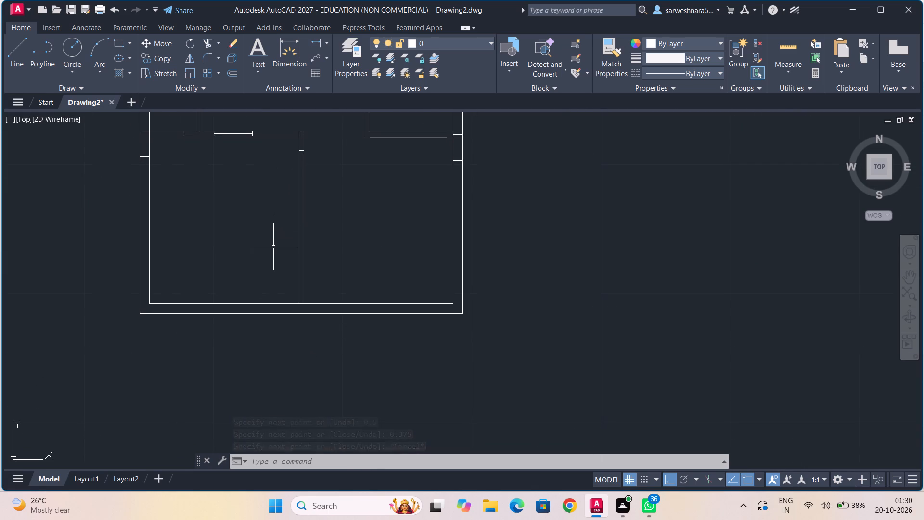
{"action": "middle_click_drag", "start_coordinate": [278, 284], "coordinate": [259, 225]}
{"action": "scroll", "coordinate": [259, 225], "scroll_direction": "up", "scroll_amount": 2}
{"action": "middle_click", "coordinate": [262, 231]}
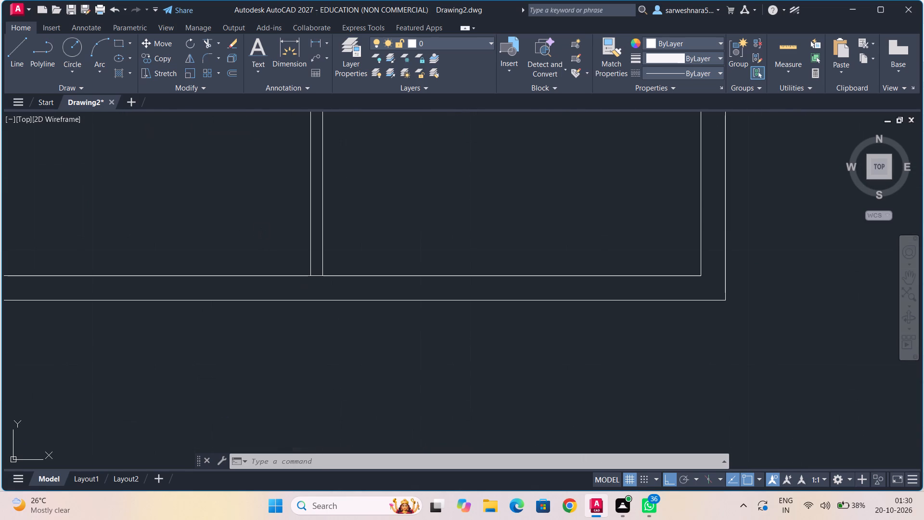
{"action": "scroll", "coordinate": [262, 231], "scroll_direction": "up", "scroll_amount": 1}
{"action": "middle_click_drag", "start_coordinate": [262, 231], "coordinate": [243, 207]}
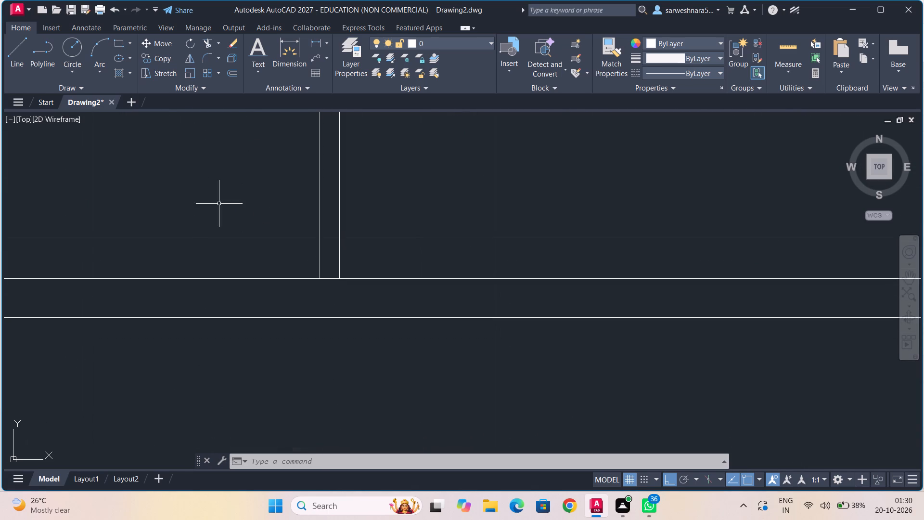
From the bottom-left inner wall corner, draw 1 and another 0.5 up the inner face, and 0.75 across the left outer wall as a jamb.
{"action": "scroll", "coordinate": [204, 200], "scroll_direction": "down", "scroll_amount": 2}
{"action": "middle_click_drag", "start_coordinate": [154, 204], "coordinate": [388, 334]}
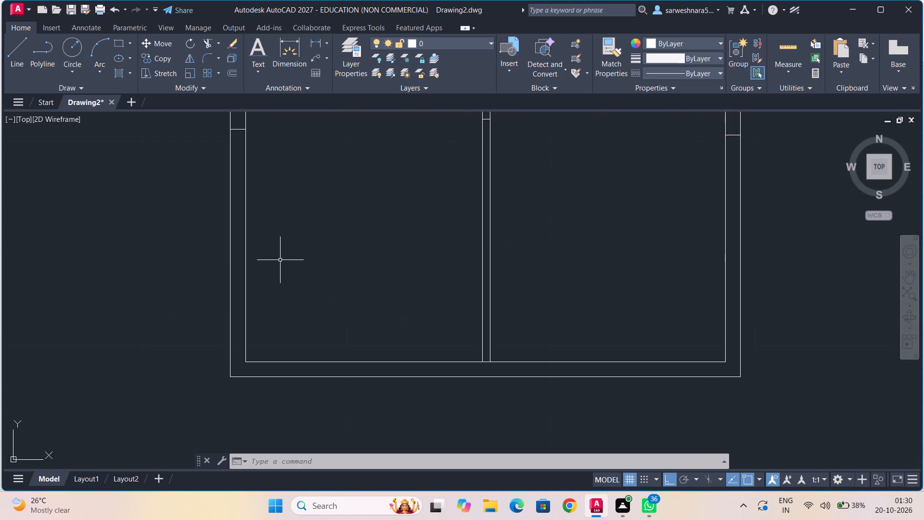
{"action": "scroll", "coordinate": [280, 259], "scroll_direction": "down", "scroll_amount": 1}
{"action": "middle_click_drag", "start_coordinate": [282, 264], "coordinate": [290, 316]}
{"action": "middle_click_drag", "start_coordinate": [289, 316], "coordinate": [277, 232]}
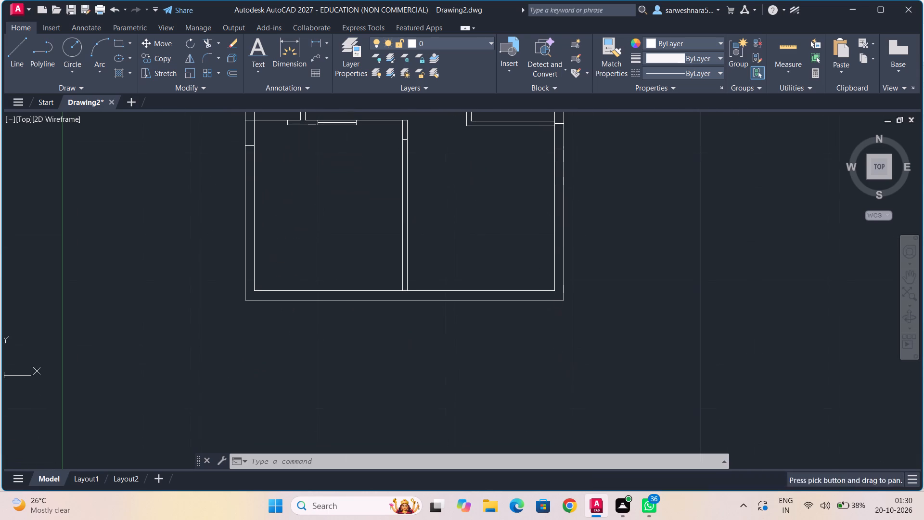
{"action": "scroll", "coordinate": [271, 278], "scroll_direction": "up", "scroll_amount": 2}
{"action": "middle_click_drag", "start_coordinate": [271, 278], "coordinate": [276, 261]}
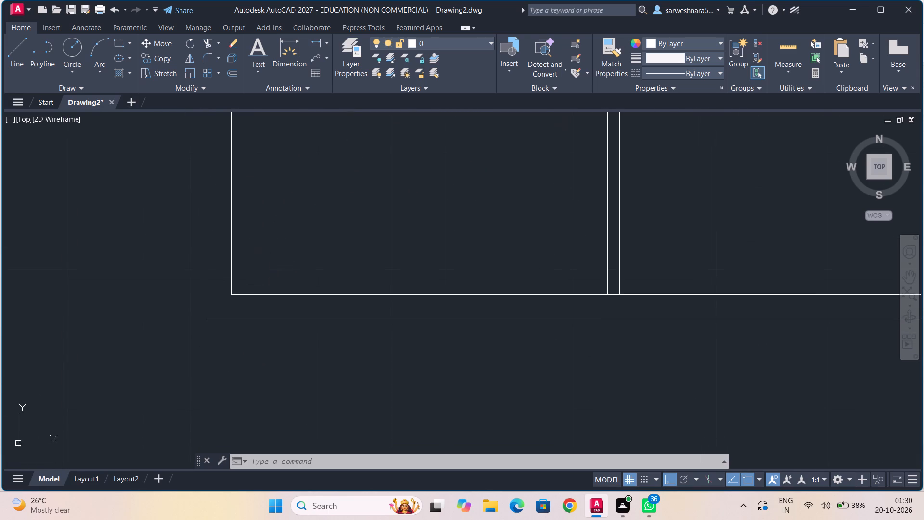
{"action": "left_click", "coordinate": [22, 56]}
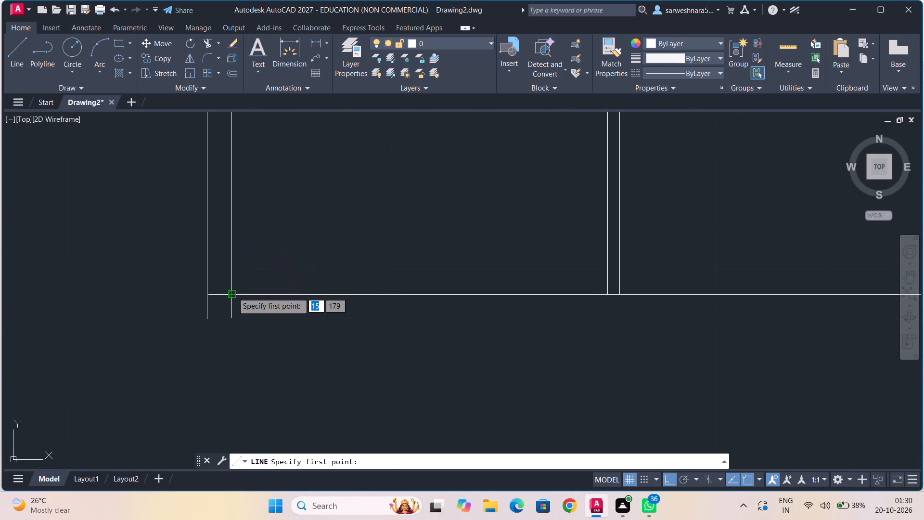
{"action": "left_click", "coordinate": [232, 292]}
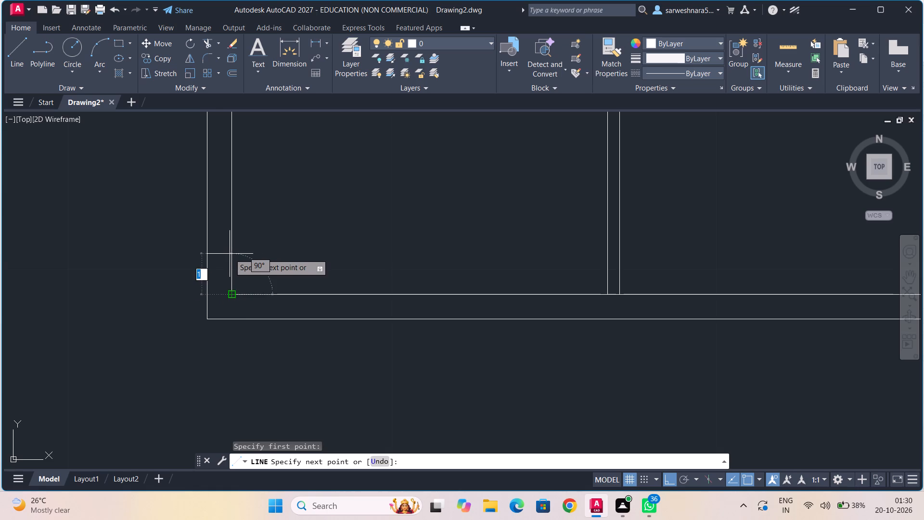
{"action": "key", "text": "1"}
{"action": "key", "text": "Return"}
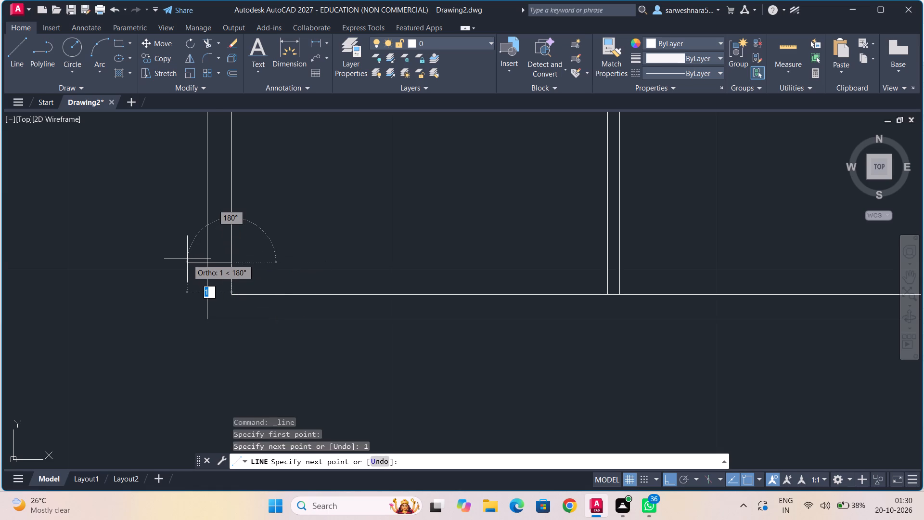
{"action": "type", "text": "0.5"}
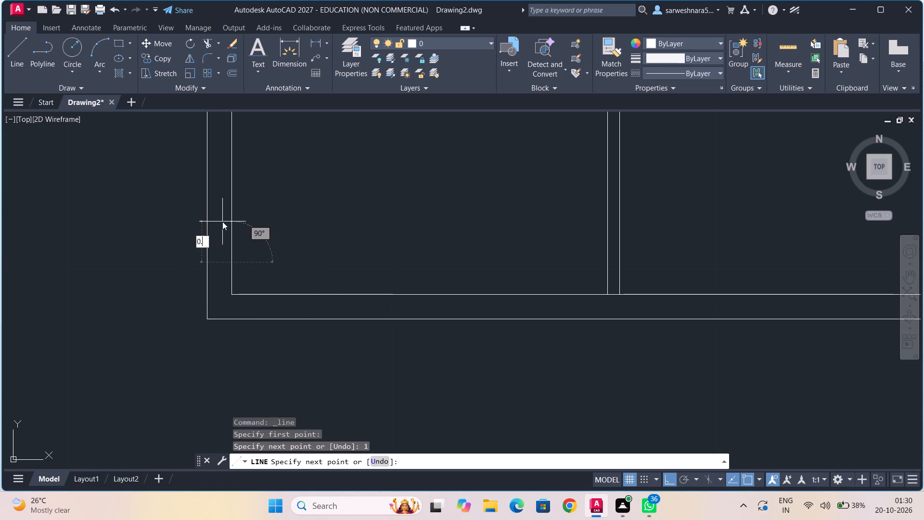
{"action": "key", "text": "Return"}
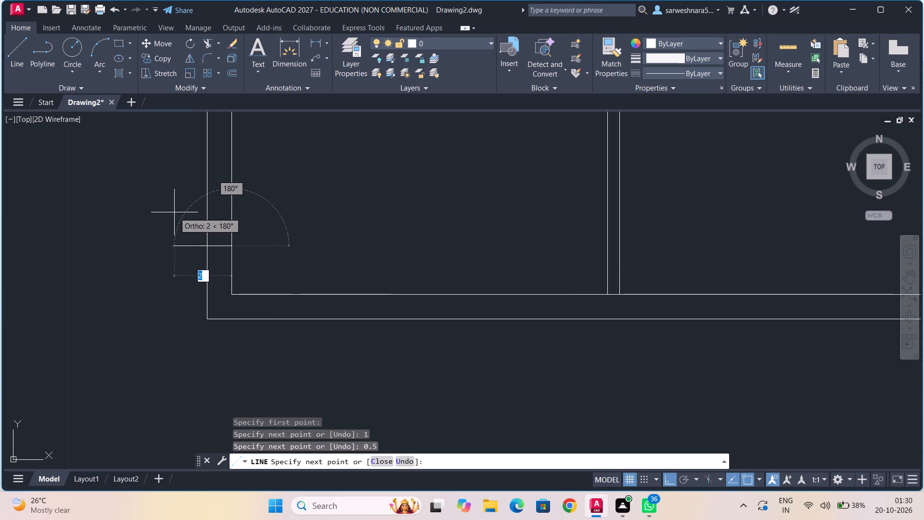
{"action": "type", "text": "0.75"}
{"action": "key", "text": "Return"}
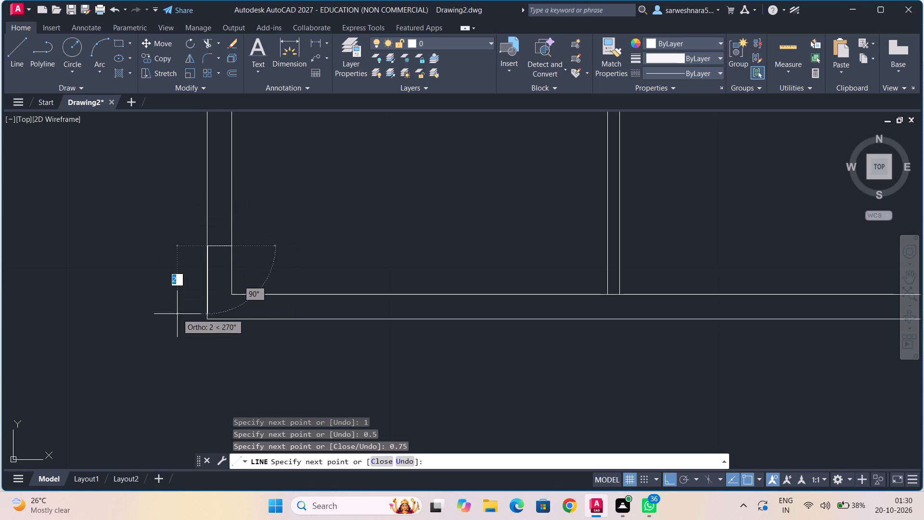
Continue the line down to the outer corner, 0.75 right along the bottom outer face, and up to the inner wall corner.
{"action": "left_click", "coordinate": [206, 319]}
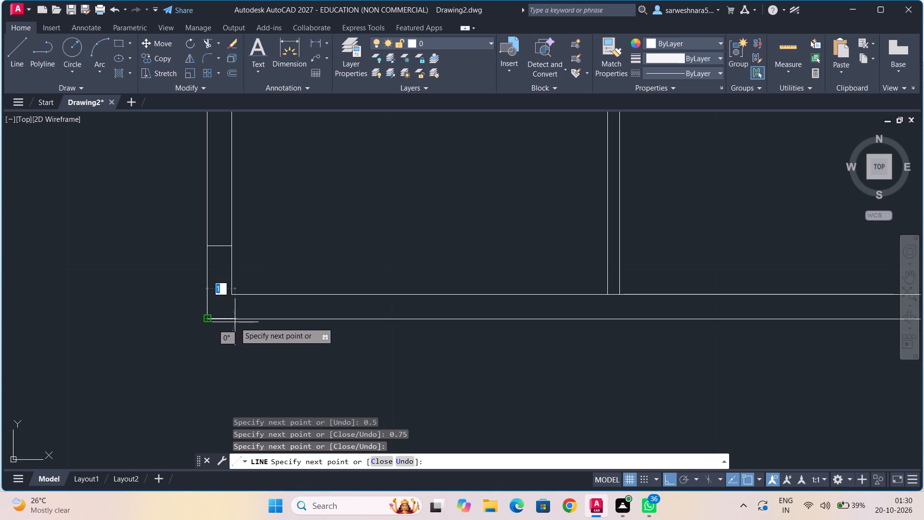
{"action": "type", "text": "0.75"}
{"action": "key", "text": "Return"}
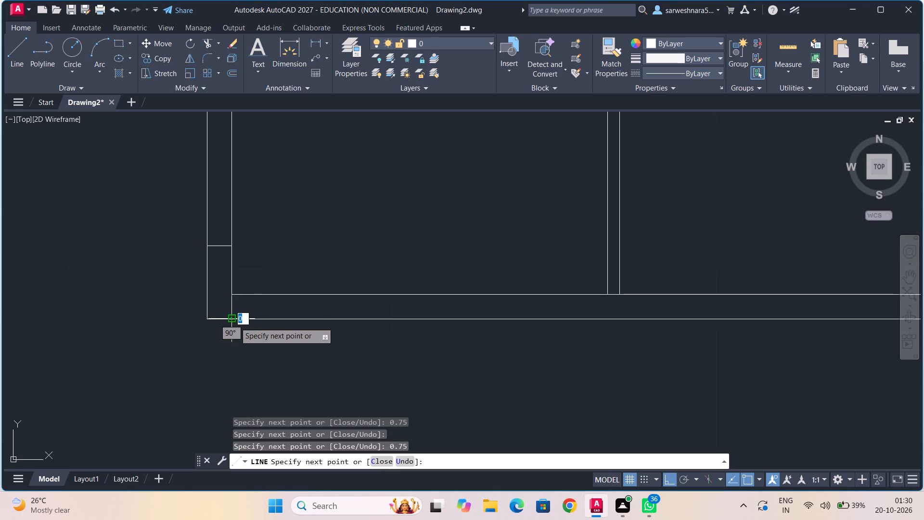
{"action": "left_click", "coordinate": [230, 291]}
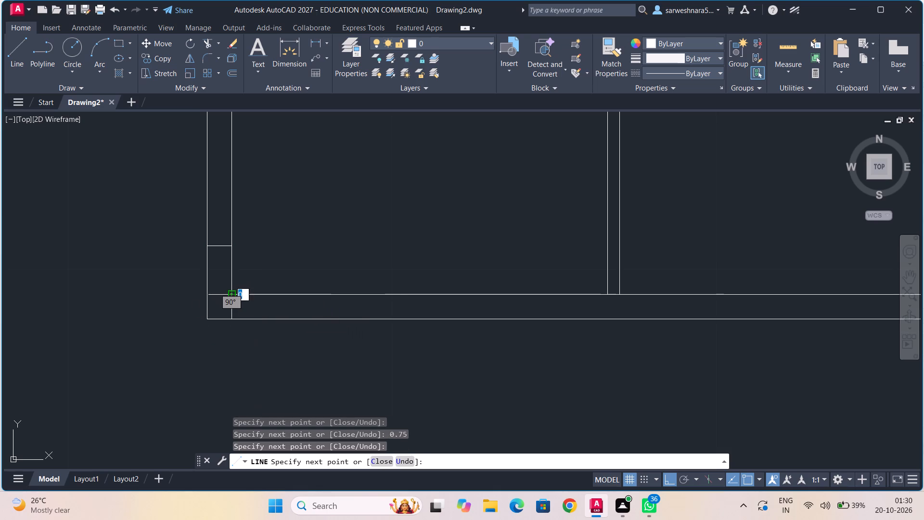
{"action": "key", "text": "Escape"}
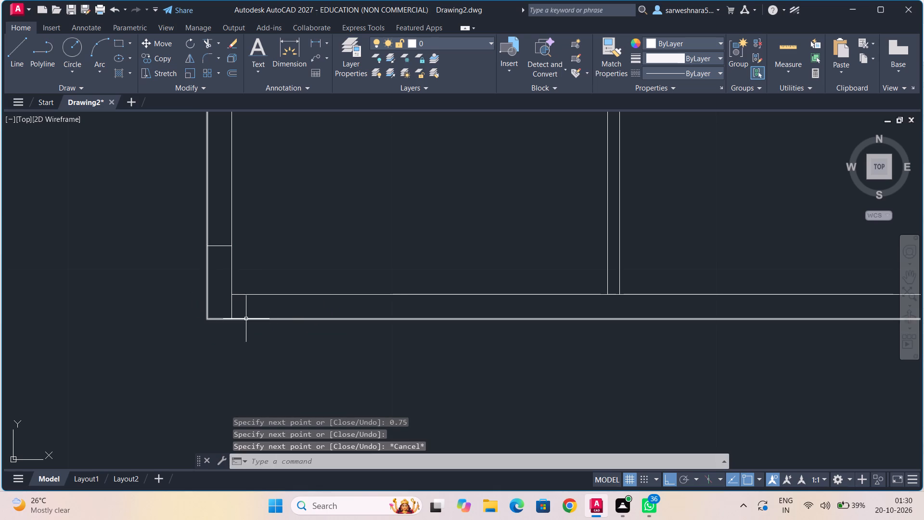
From the bottom-left inner corner, draw 1 right along the bottom wall's inner face and 0.75 down as a jamb line.
{"action": "left_click", "coordinate": [18, 48]}
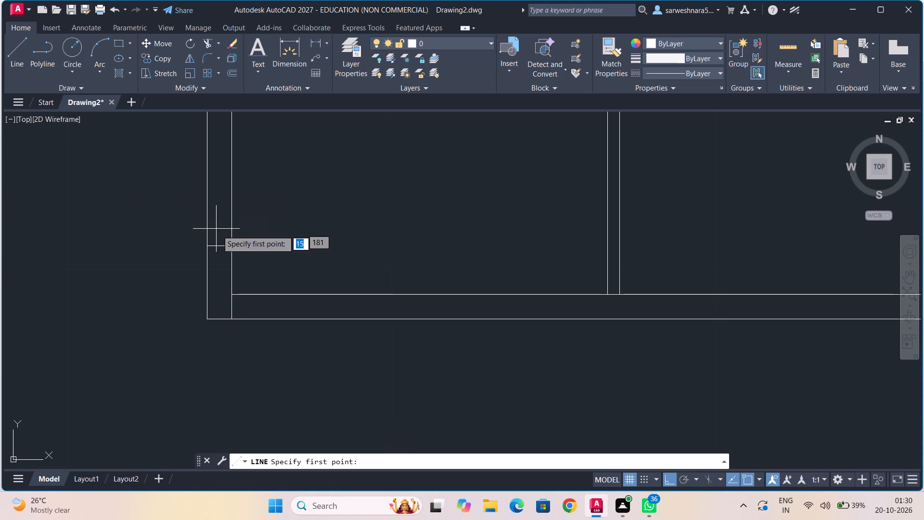
{"action": "left_click", "coordinate": [232, 295]}
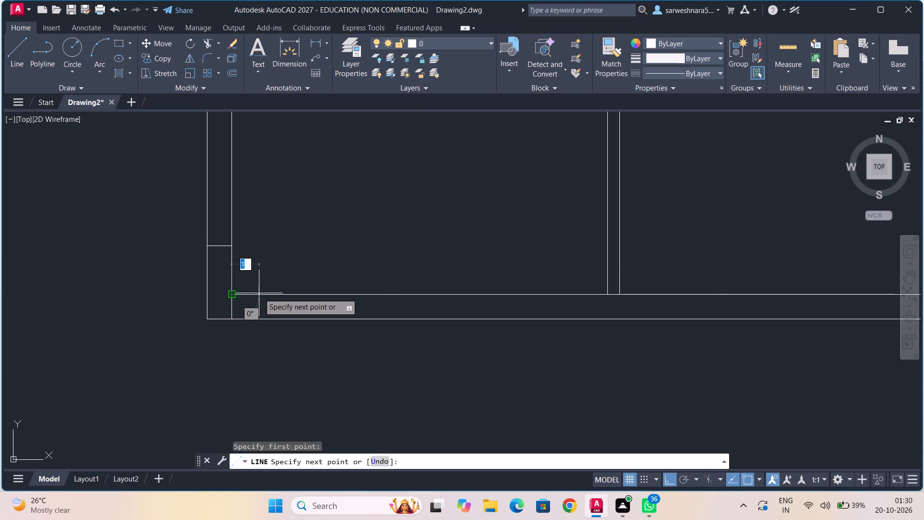
{"action": "key", "text": "1"}
{"action": "key", "text": "Return"}
{"action": "type", "text": "0.75"}
{"action": "key", "text": "Return"}
{"action": "key", "text": "Escape"}
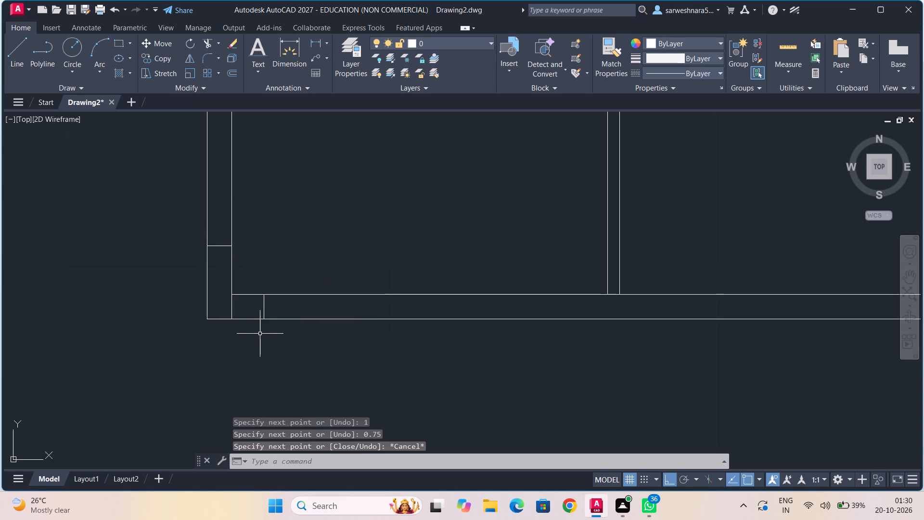
From the new jamb's upper end, draw a line 4 right along the bottom wall's inner face.
{"action": "middle_click_drag", "start_coordinate": [384, 276], "coordinate": [317, 264]}
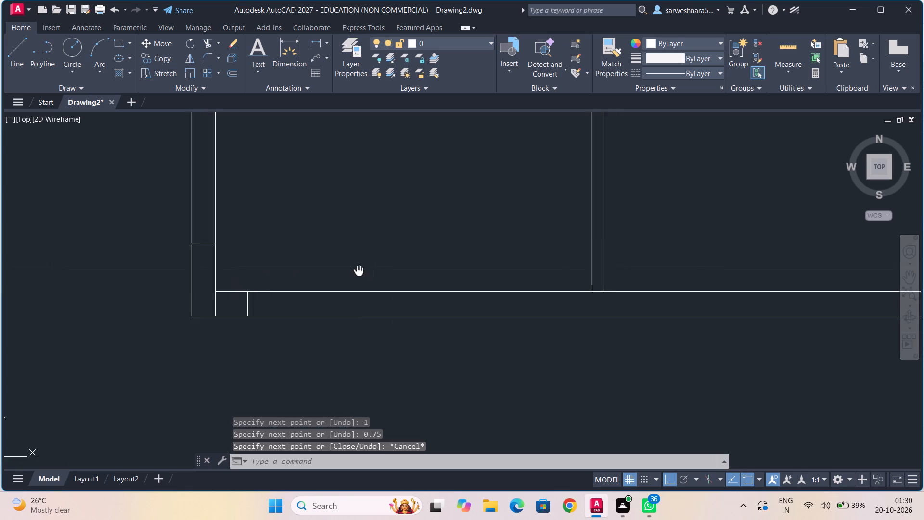
{"action": "middle_click_drag", "start_coordinate": [317, 264], "coordinate": [317, 264]}
{"action": "left_click", "coordinate": [23, 56]}
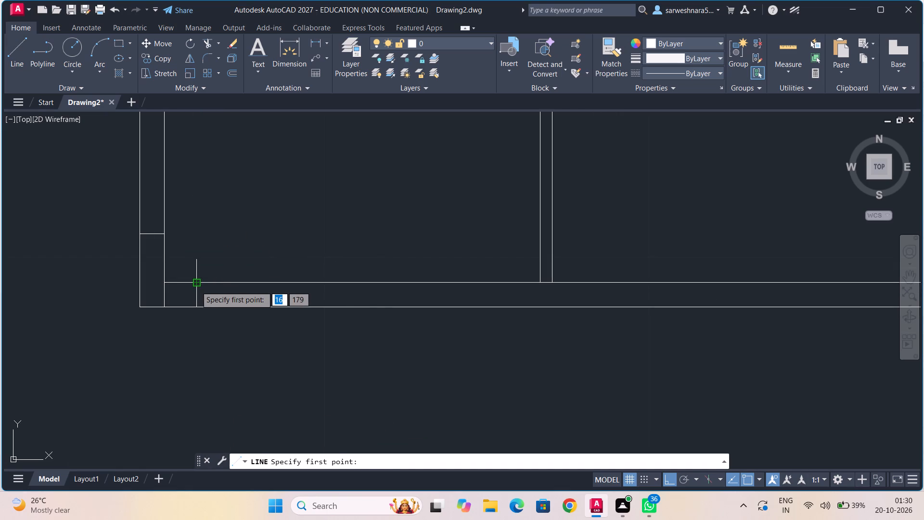
{"action": "left_click", "coordinate": [196, 286]}
{"action": "key", "text": "4"}
{"action": "key", "text": "Return"}
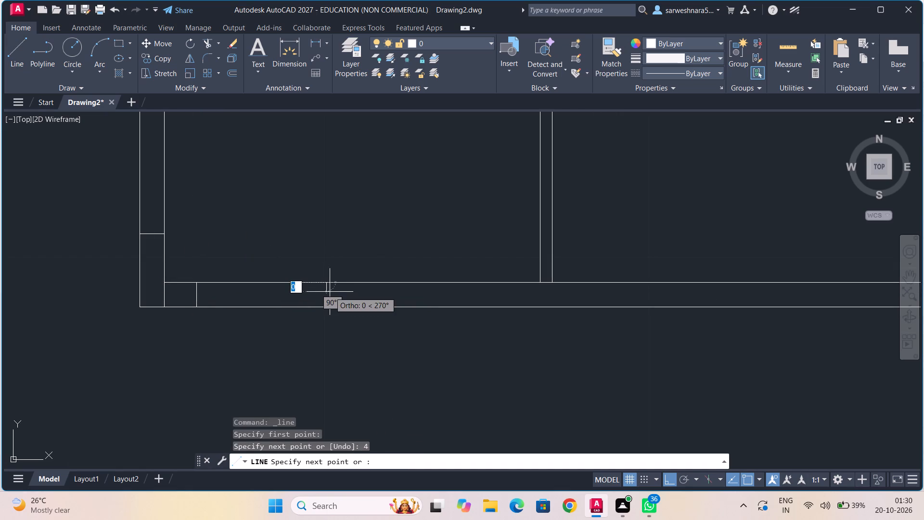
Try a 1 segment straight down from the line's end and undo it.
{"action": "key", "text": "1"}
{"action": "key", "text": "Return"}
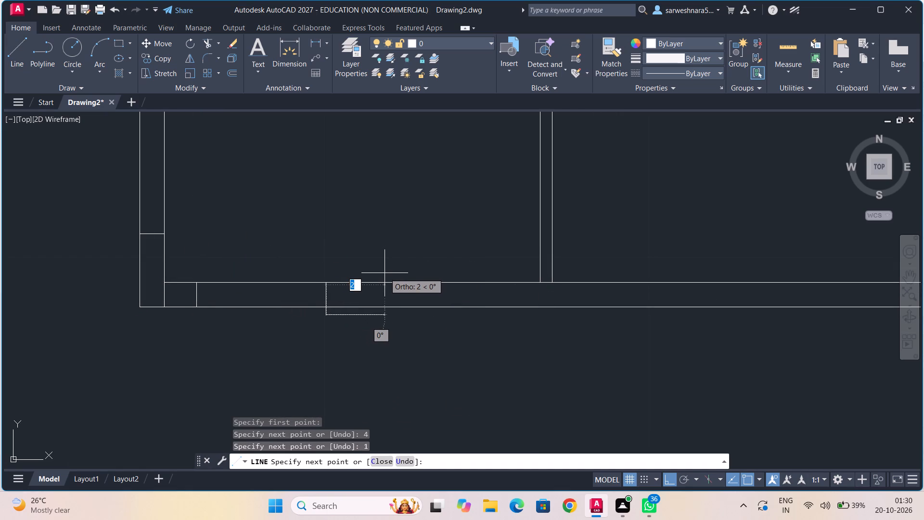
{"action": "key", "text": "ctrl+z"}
Extend the line 2 further right along the inner face and 0.75 down across the bottom wall as the second jamb.
{"action": "key", "text": "2"}
{"action": "key", "text": "Return"}
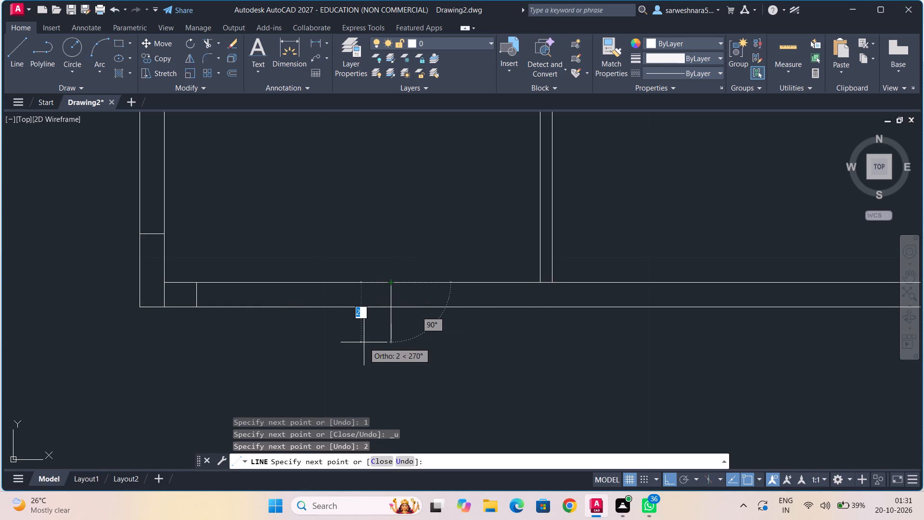
{"action": "scroll", "coordinate": [364, 342], "scroll_direction": "down", "scroll_amount": 2}
{"action": "middle_click_drag", "start_coordinate": [364, 342], "coordinate": [364, 352]}
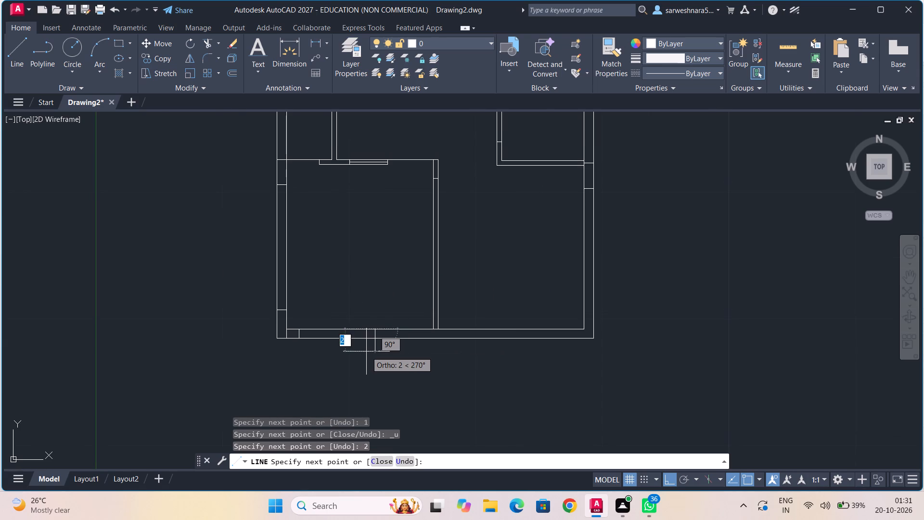
{"action": "scroll", "coordinate": [366, 351], "scroll_direction": "up", "scroll_amount": 2}
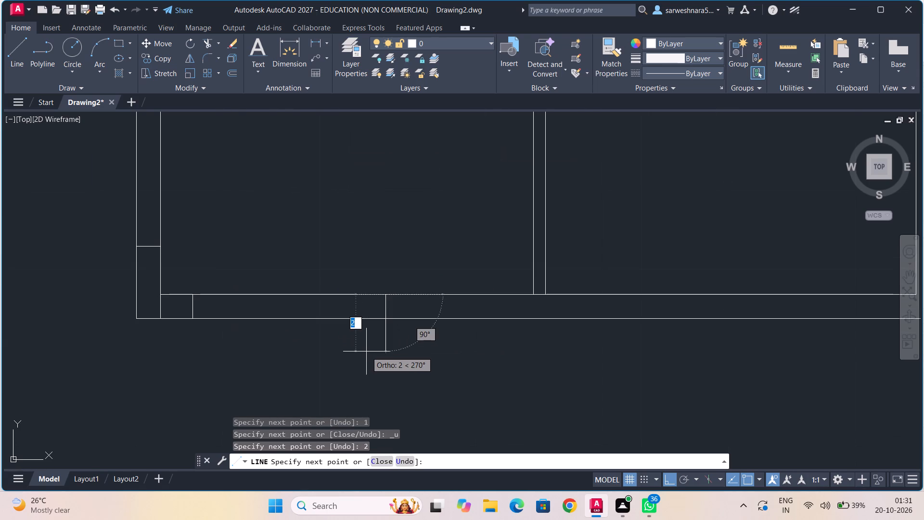
{"action": "type", "text": "0.75"}
{"action": "key", "text": "Return"}
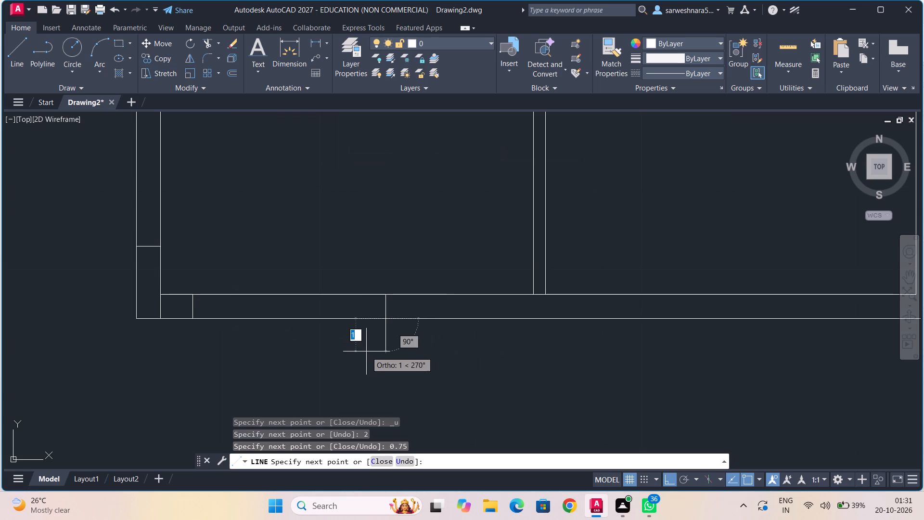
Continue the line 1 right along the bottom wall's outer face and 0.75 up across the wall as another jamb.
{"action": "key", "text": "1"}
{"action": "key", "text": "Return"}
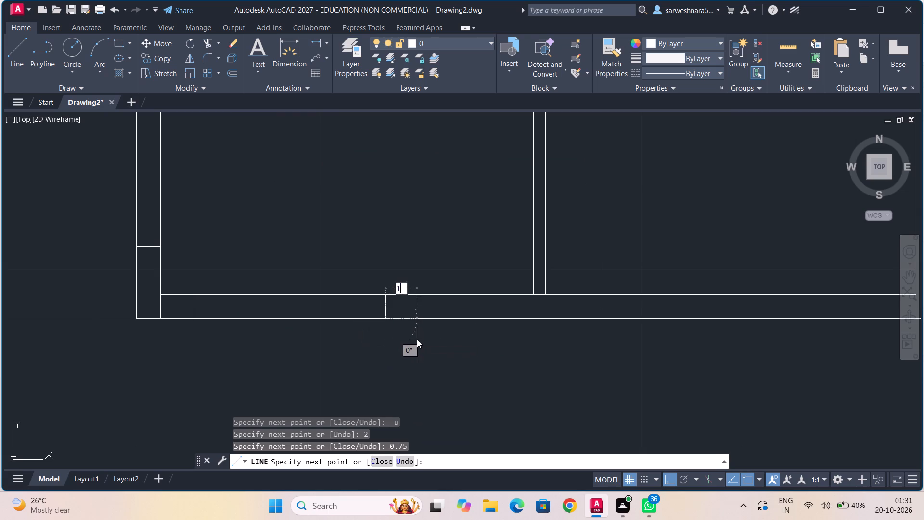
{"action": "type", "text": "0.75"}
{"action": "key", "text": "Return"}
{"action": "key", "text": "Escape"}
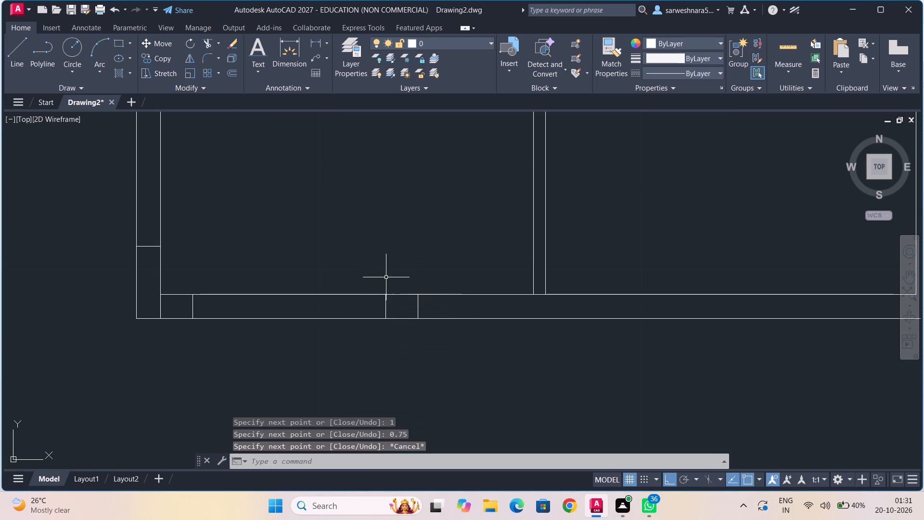
Redraw the bottom-wall window's right jamb 0.5 further left, 0.75 down across the wall, and trim away the old jamb.
{"action": "middle_click_drag", "start_coordinate": [476, 264], "coordinate": [378, 264]}
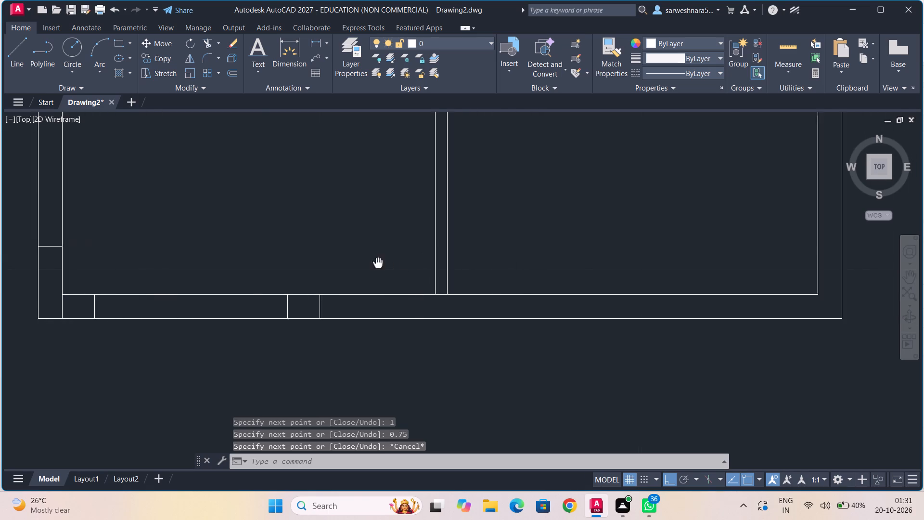
{"action": "middle_click_drag", "start_coordinate": [378, 264], "coordinate": [337, 259]}
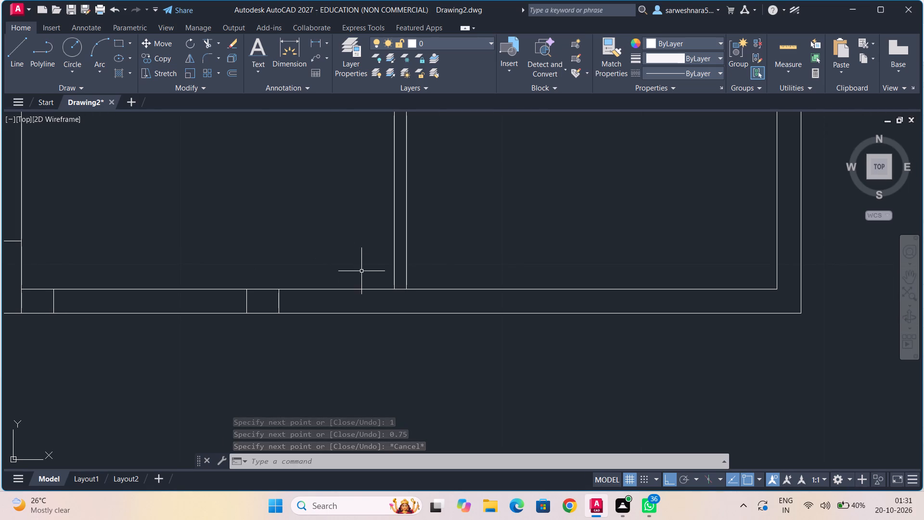
{"action": "scroll", "coordinate": [360, 272], "scroll_direction": "down", "scroll_amount": 1}
{"action": "middle_click_drag", "start_coordinate": [329, 267], "coordinate": [336, 274]}
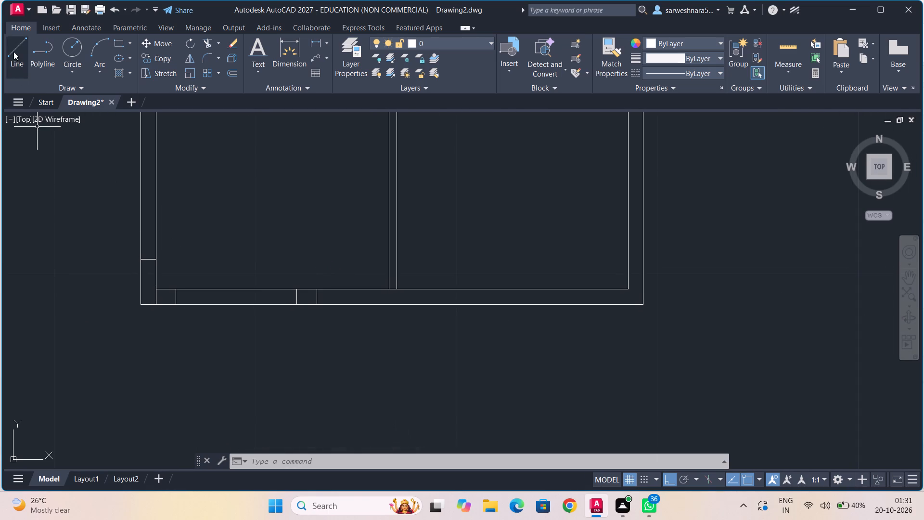
{"action": "left_click", "coordinate": [13, 52]}
{"action": "left_click", "coordinate": [295, 290]}
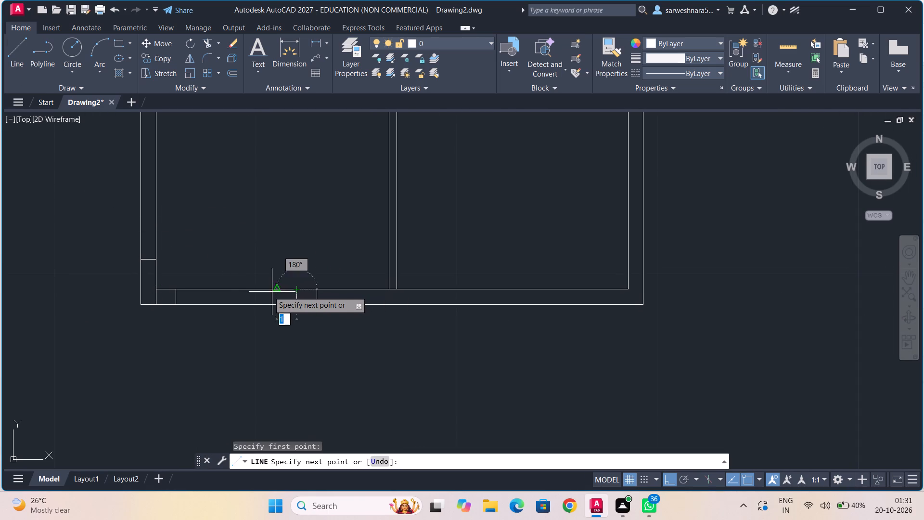
{"action": "type", "text": "0.5"}
{"action": "key", "text": "Return"}
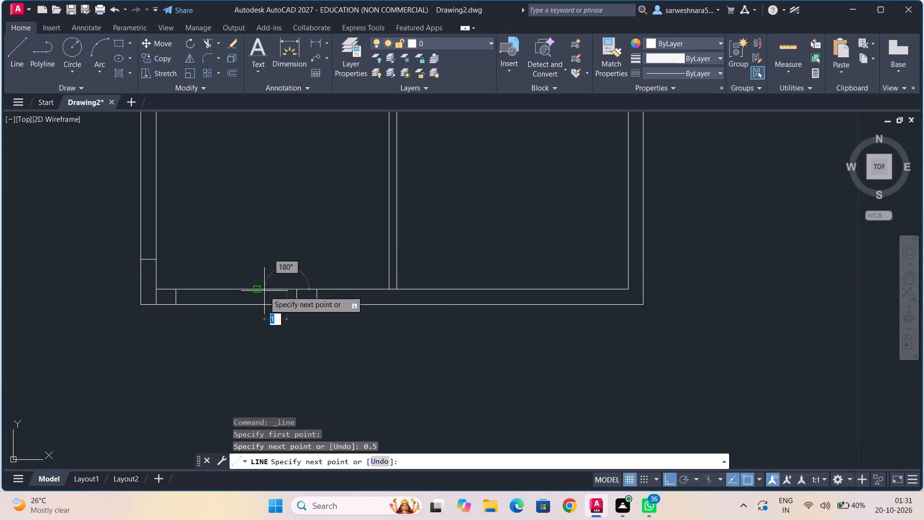
{"action": "type", "text": "0.75"}
{"action": "key", "text": "Return"}
{"action": "key", "text": "Escape"}
{"action": "scroll", "coordinate": [264, 325], "scroll_direction": "up", "scroll_amount": 2}
{"action": "left_click", "coordinate": [205, 42]}
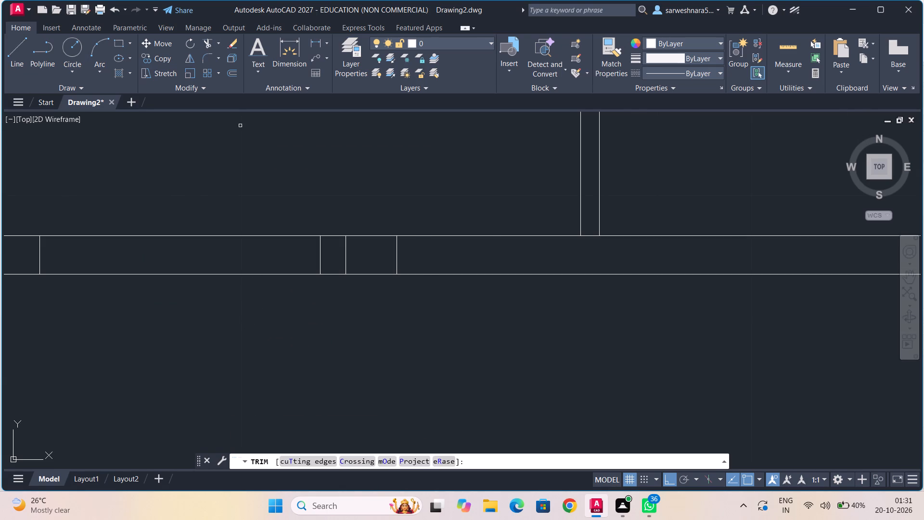
{"action": "left_click", "coordinate": [346, 258]}
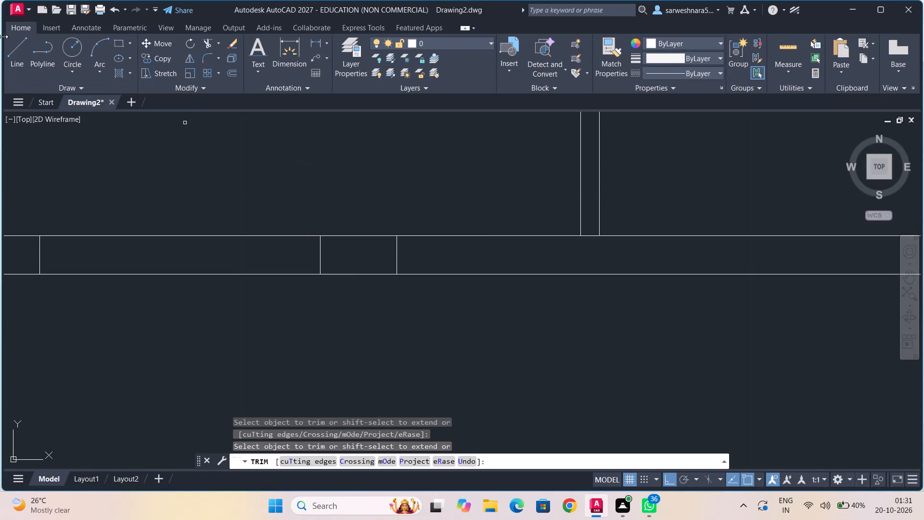
From the window's right jamb, draw 0.8 right along the inner face and 0.75 down, and trim away the old jamb beyond it.
{"action": "left_click", "coordinate": [18, 58]}
{"action": "left_click", "coordinate": [318, 238]}
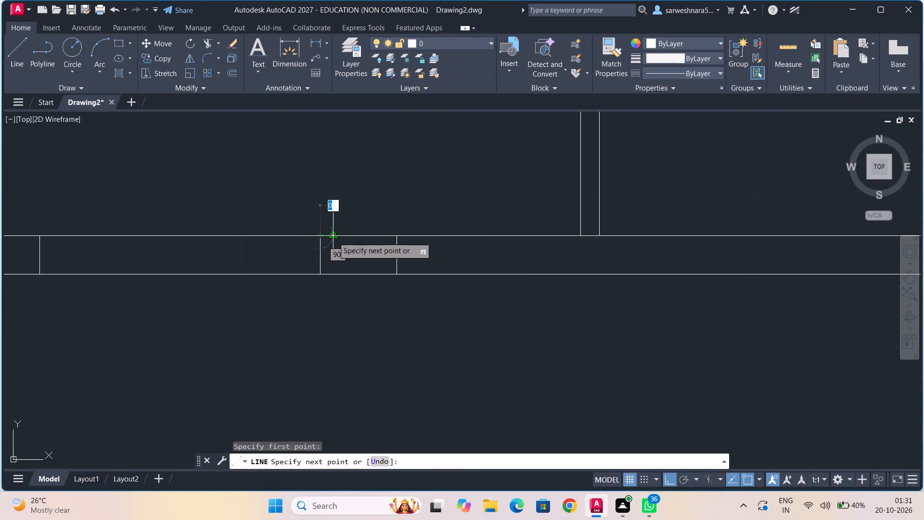
{"action": "type", "text": "0."}
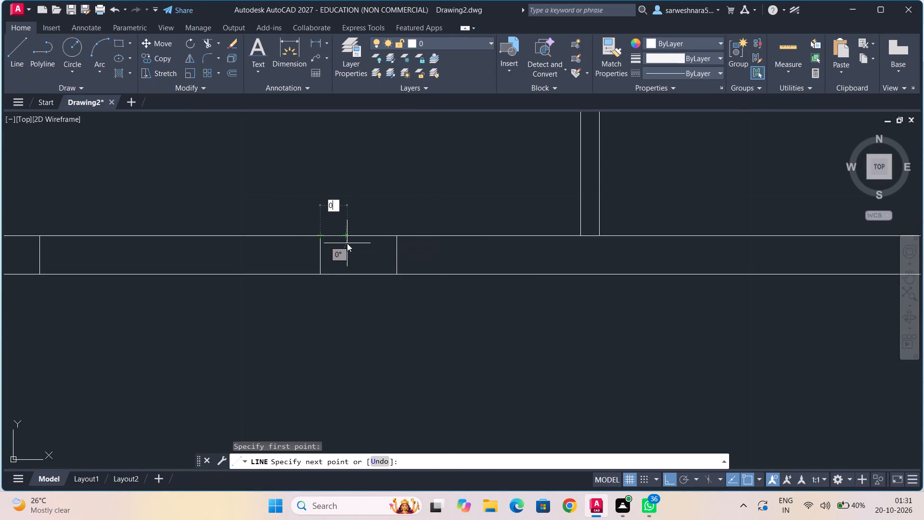
{"action": "key", "text": "8"}
{"action": "key", "text": "Return"}
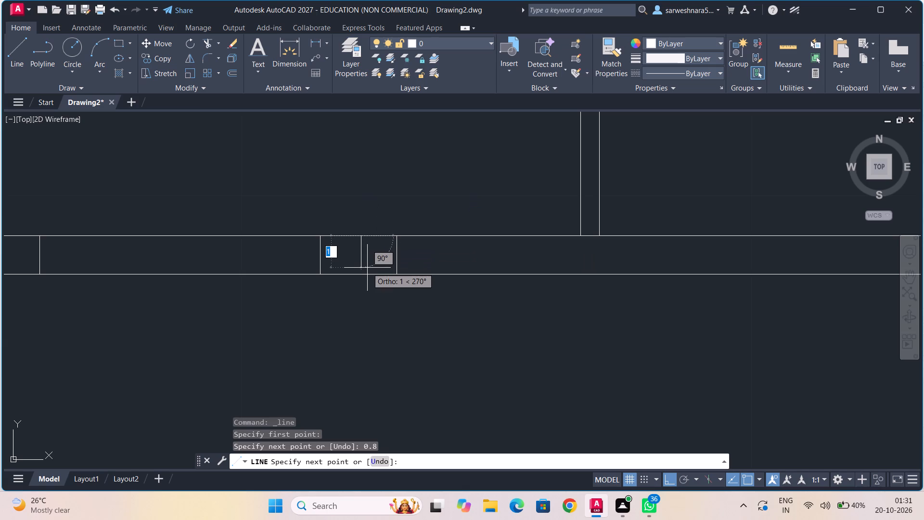
{"action": "type", "text": "0.75"}
{"action": "key", "text": "Return"}
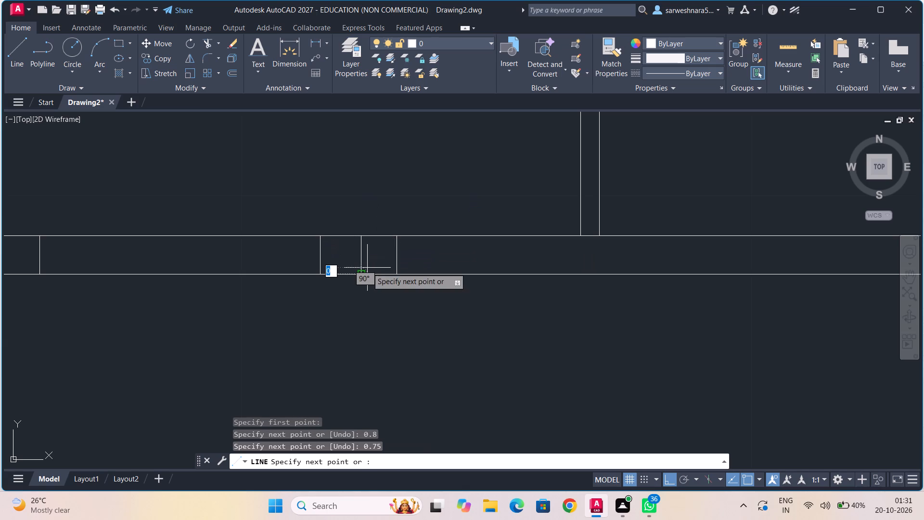
{"action": "key", "text": "Escape"}
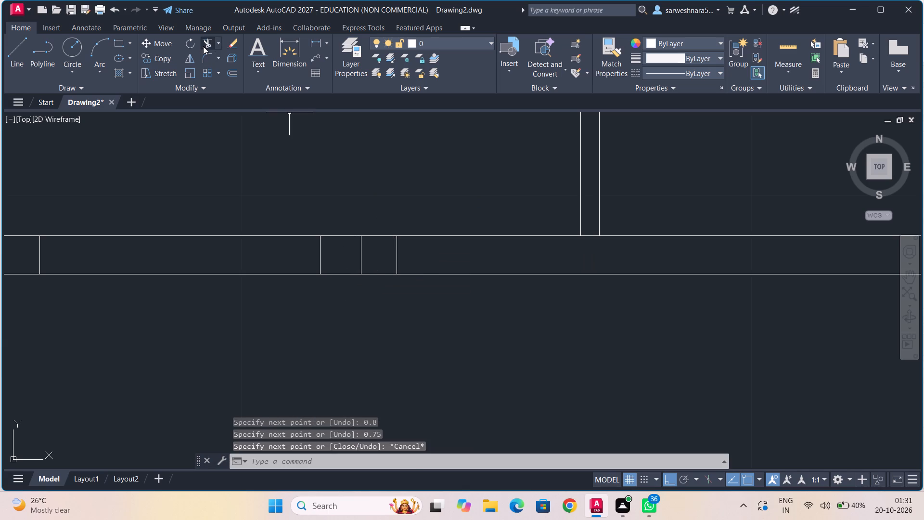
{"action": "left_click", "coordinate": [203, 46]}
{"action": "left_click", "coordinate": [397, 257]}
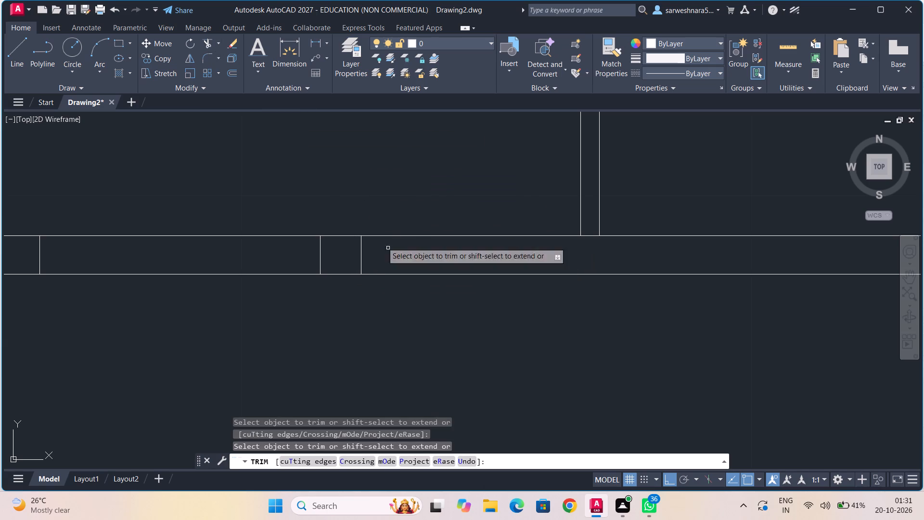
From the foot of the partition's left face, draw 0.5 left along the bottom wall's inner face and 0.75 down as a jamb.
{"action": "left_click", "coordinate": [21, 49]}
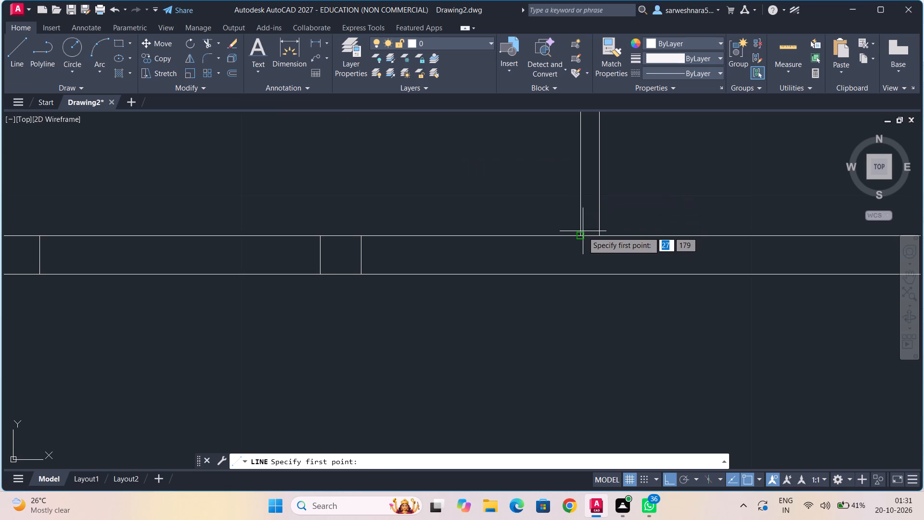
{"action": "left_click", "coordinate": [581, 235]}
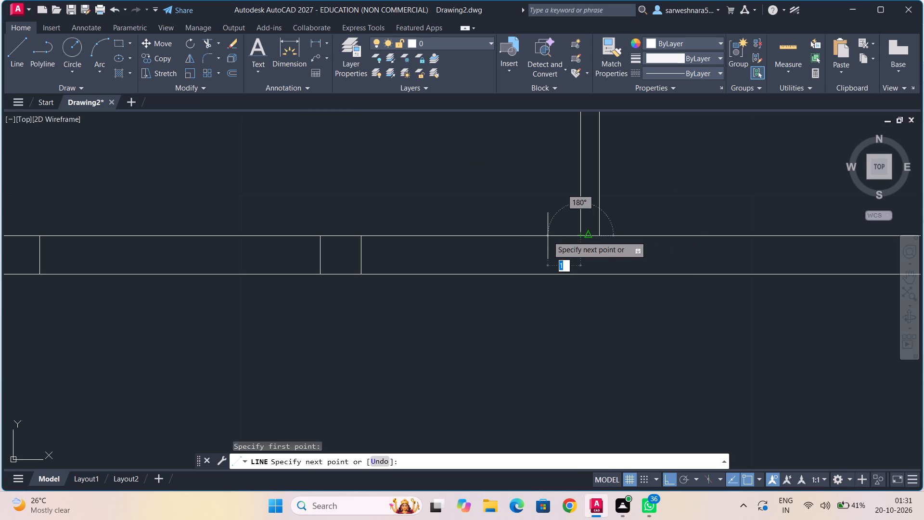
{"action": "type", "text": "0.5"}
{"action": "key", "text": "Return"}
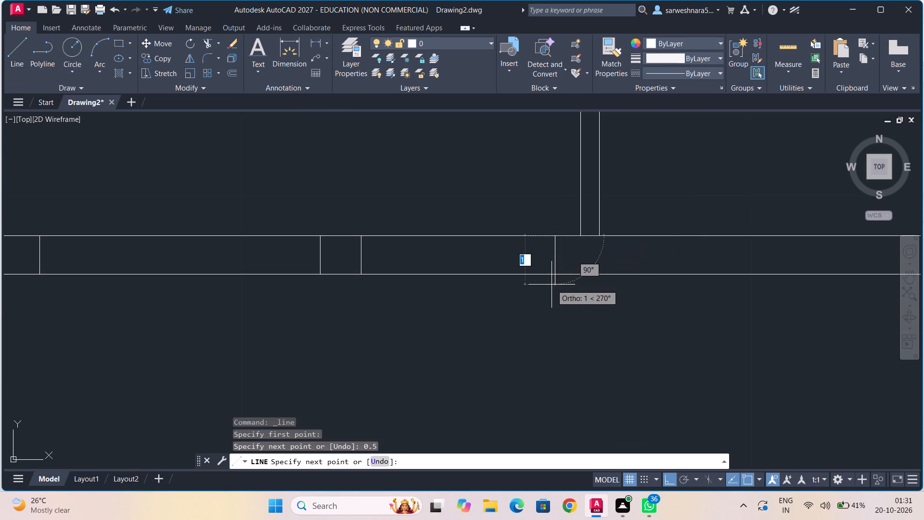
{"action": "type", "text": "0.75"}
{"action": "key", "text": "Return"}
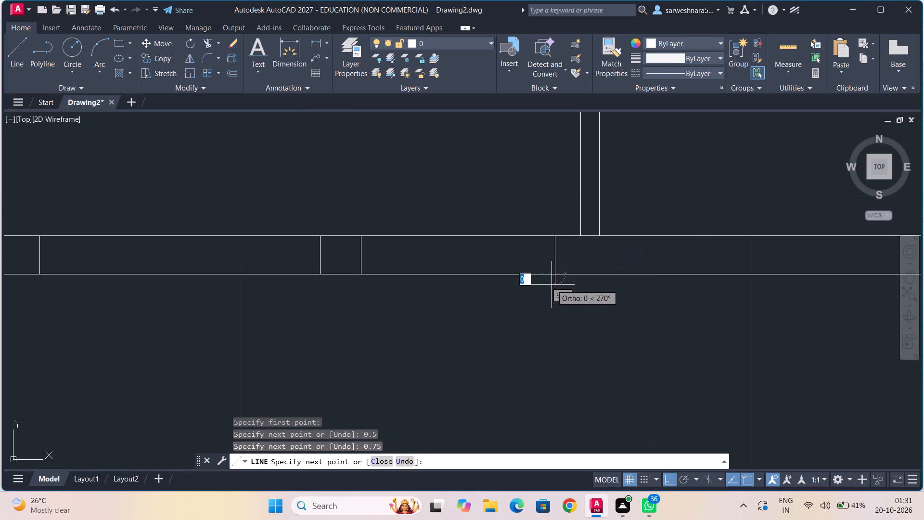
{"action": "key", "text": "Escape"}
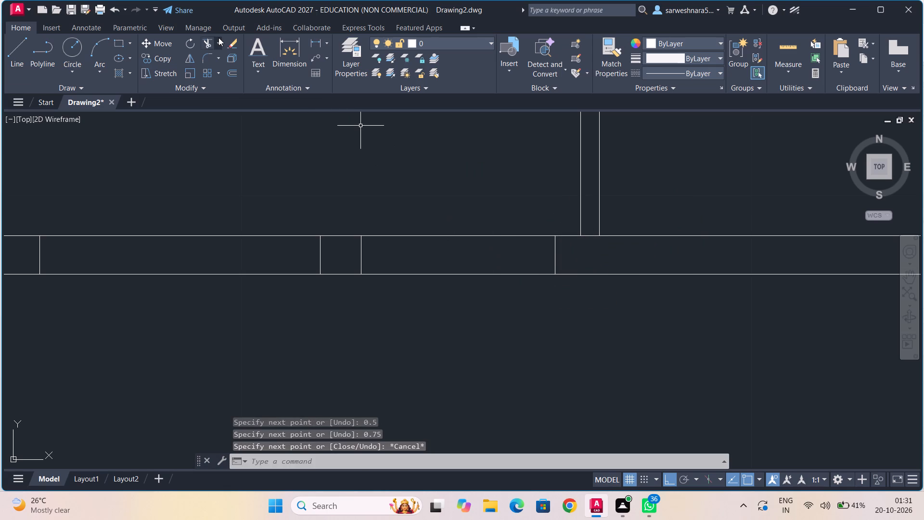
Trim the bottom wall's inner face line between the two jambs of the opening left of the partition.
{"action": "left_click", "coordinate": [209, 39]}
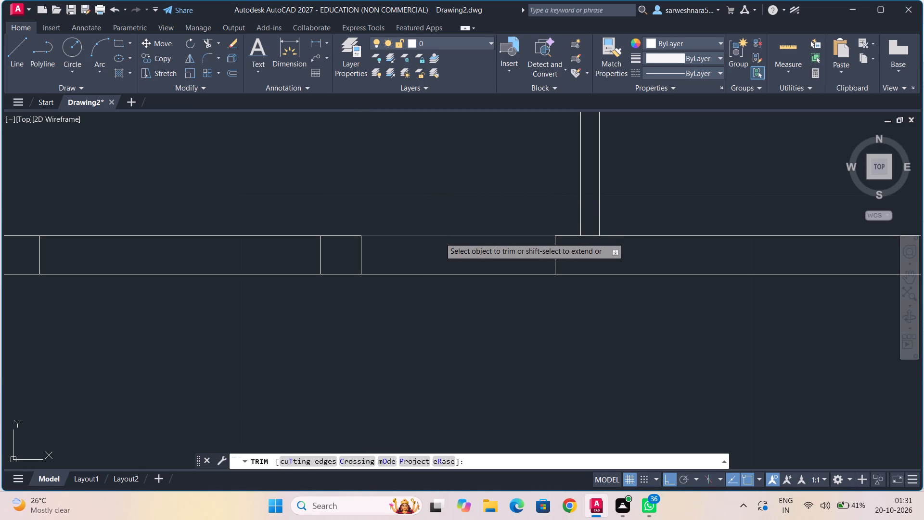
{"action": "left_click", "coordinate": [440, 237]}
Draw the window's centre line in the bottom wall between the midpoints of its two jambs.
{"action": "middle_click_drag", "start_coordinate": [481, 209], "coordinate": [429, 213]}
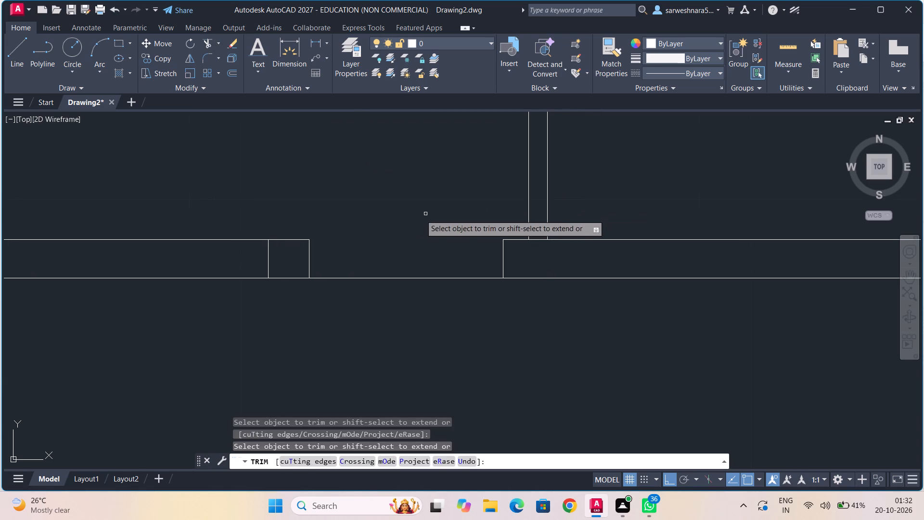
{"action": "middle_click_drag", "start_coordinate": [380, 234], "coordinate": [394, 236]}
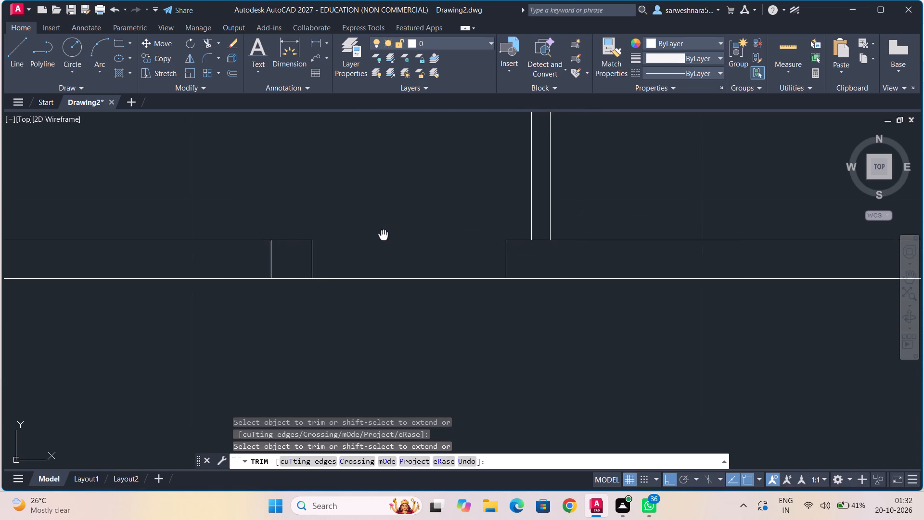
{"action": "middle_click_drag", "start_coordinate": [394, 236], "coordinate": [514, 234]}
{"action": "scroll", "coordinate": [508, 236], "scroll_direction": "down", "scroll_amount": 1}
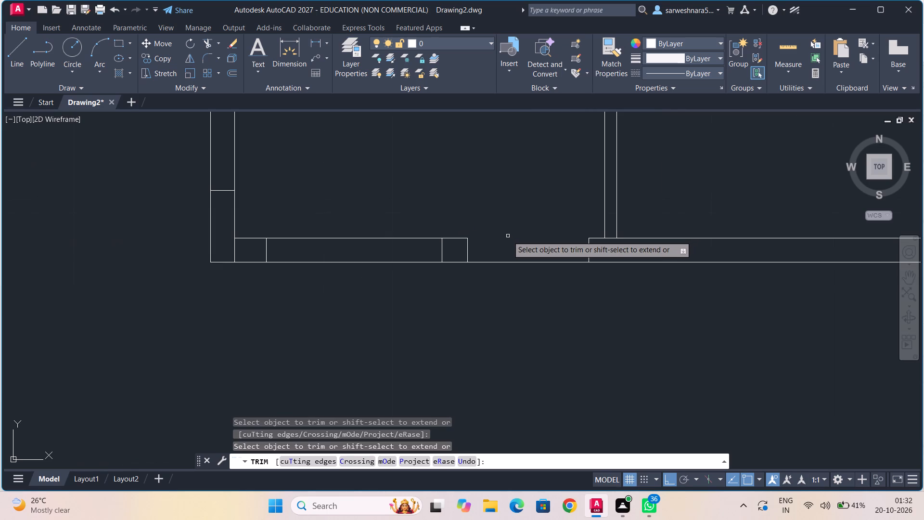
{"action": "middle_click_drag", "start_coordinate": [411, 206], "coordinate": [470, 242]}
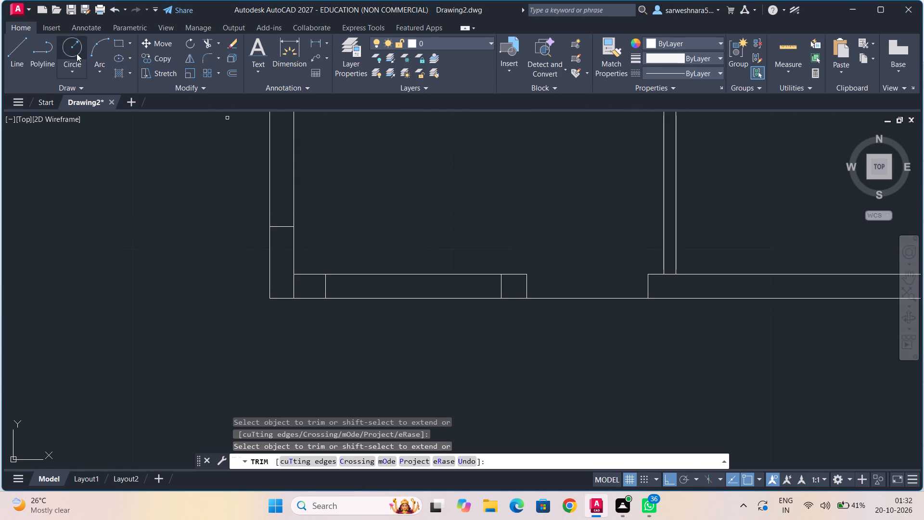
{"action": "left_click", "coordinate": [21, 57]}
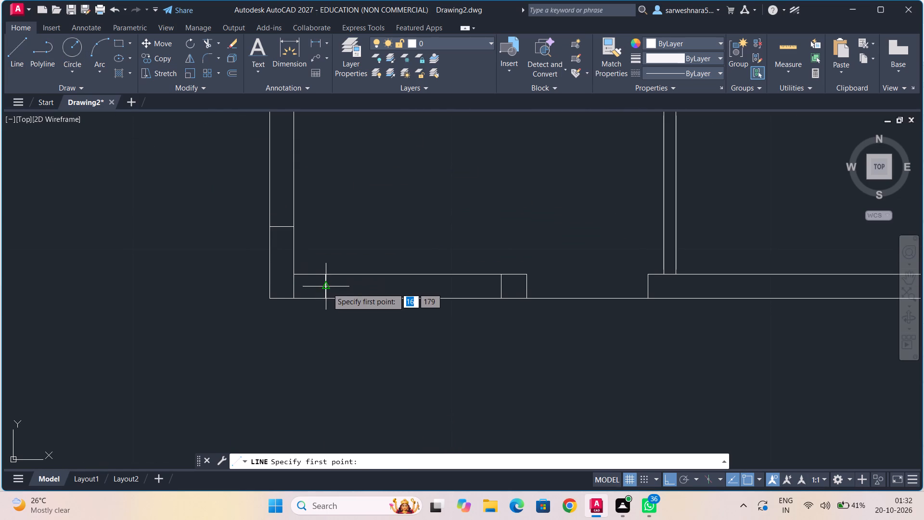
{"action": "left_click", "coordinate": [327, 288]}
{"action": "left_click", "coordinate": [502, 291]}
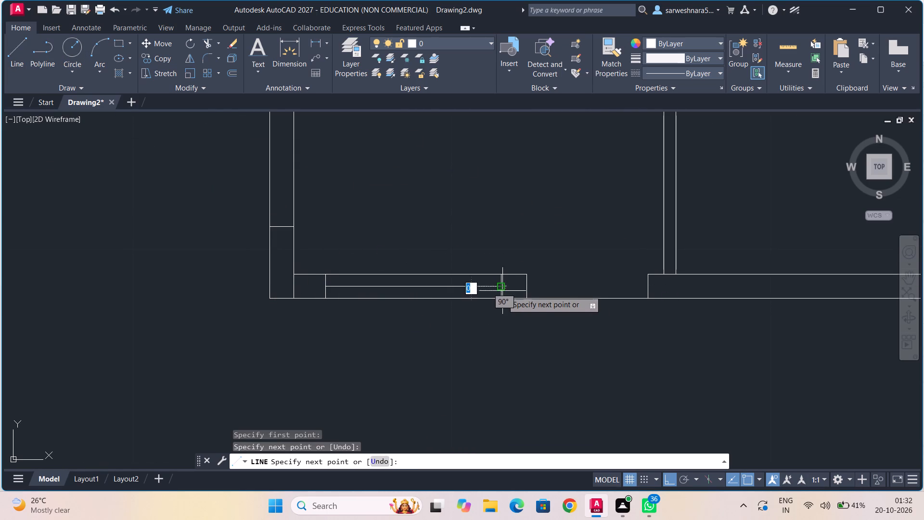
{"action": "key", "text": "Escape"}
From the foot of the partition's right face, draw 1 right along the bottom wall's inner face and 0.75 down as a jamb.
{"action": "scroll", "coordinate": [760, 327], "scroll_direction": "down", "scroll_amount": 1}
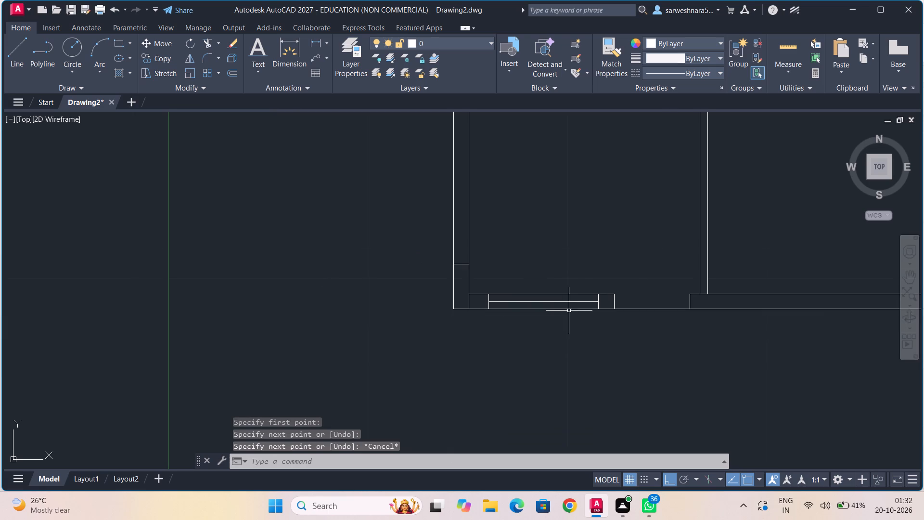
{"action": "scroll", "coordinate": [556, 309], "scroll_direction": "up", "scroll_amount": 3}
{"action": "middle_click_drag", "start_coordinate": [629, 318], "coordinate": [548, 349]}
{"action": "scroll", "coordinate": [548, 349], "scroll_direction": "up", "scroll_amount": 1}
{"action": "middle_click", "coordinate": [562, 338]}
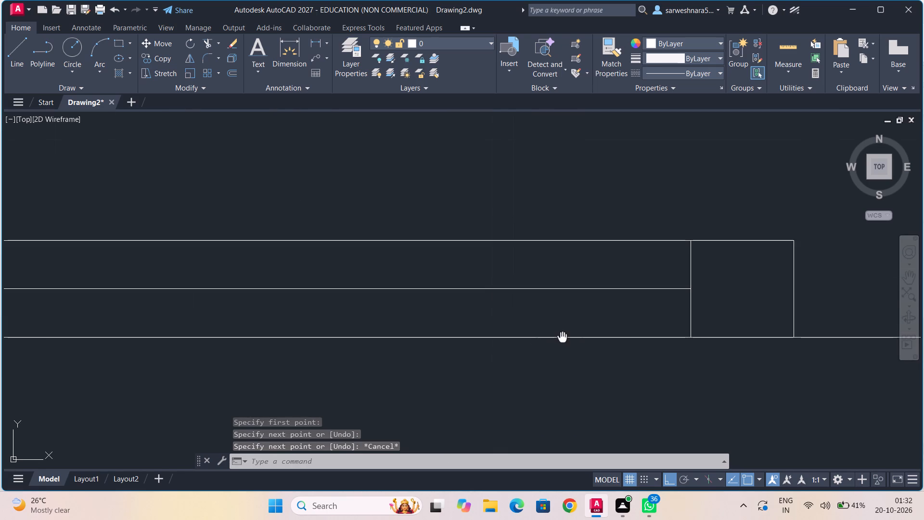
{"action": "scroll", "coordinate": [562, 338], "scroll_direction": "down", "scroll_amount": 3}
{"action": "scroll", "coordinate": [658, 305], "scroll_direction": "down", "scroll_amount": 1}
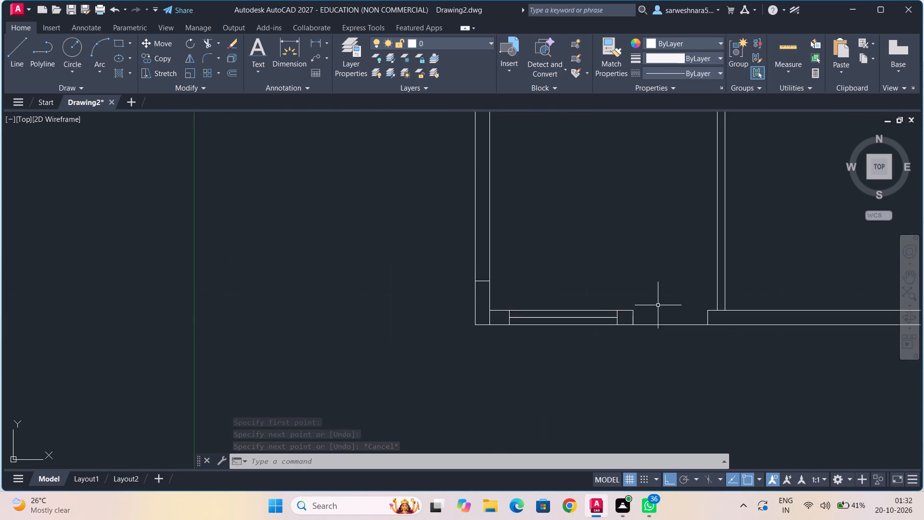
{"action": "middle_click_drag", "start_coordinate": [657, 305], "coordinate": [476, 338]}
{"action": "scroll", "coordinate": [522, 329], "scroll_direction": "up", "scroll_amount": 1}
{"action": "middle_click_drag", "start_coordinate": [522, 329], "coordinate": [373, 317]}
{"action": "scroll", "coordinate": [367, 315], "scroll_direction": "up", "scroll_amount": 1}
{"action": "middle_click_drag", "start_coordinate": [403, 313], "coordinate": [359, 313]}
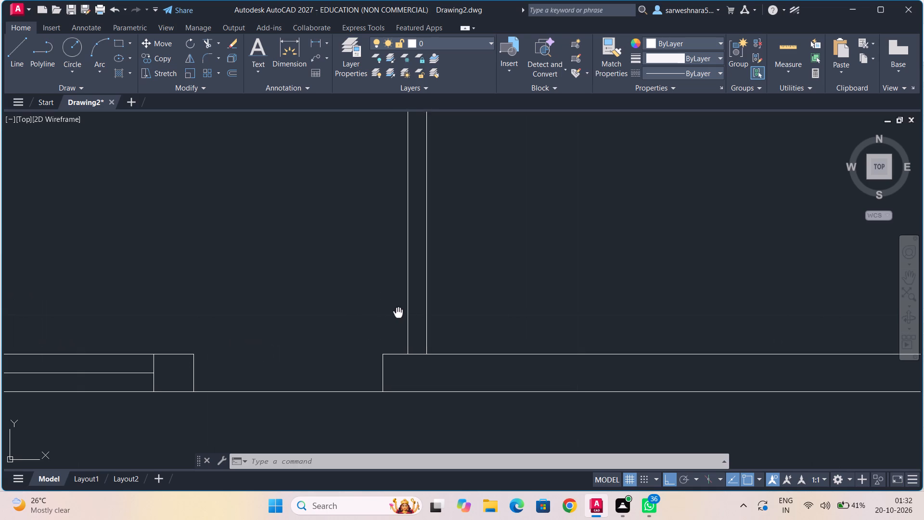
{"action": "middle_click_drag", "start_coordinate": [359, 313], "coordinate": [289, 314]}
{"action": "left_click", "coordinate": [20, 59]}
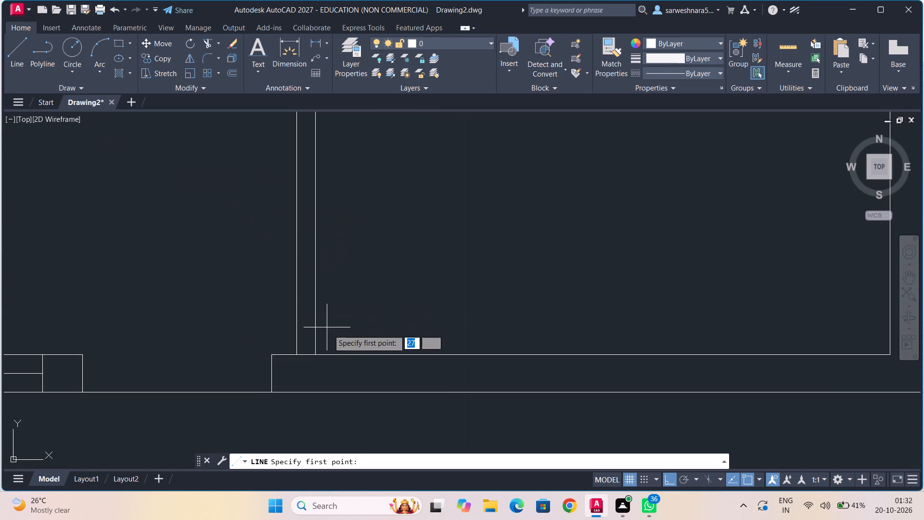
{"action": "left_click_drag", "start_coordinate": [314, 354], "coordinate": [318, 354]}
{"action": "key", "text": "1"}
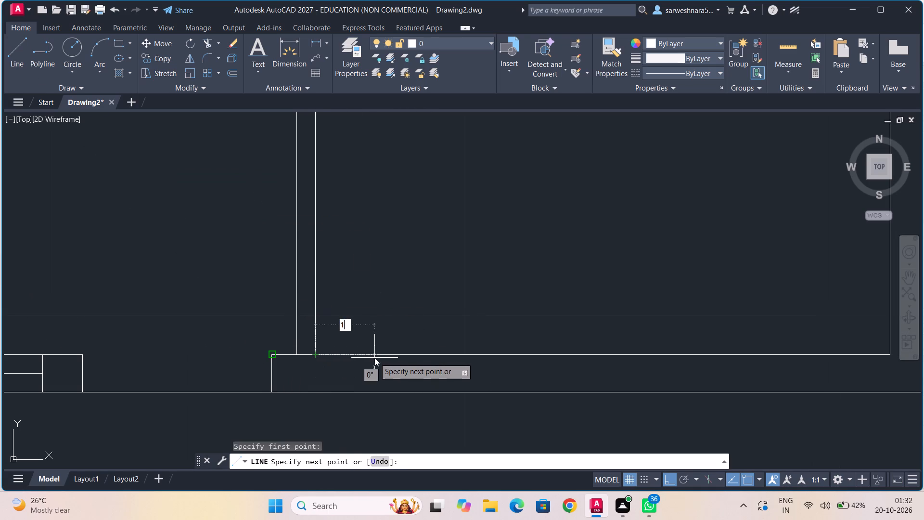
{"action": "key", "text": "Return"}
{"action": "type", "text": "0.75"}
{"action": "key", "text": "Return"}
{"action": "key", "text": "Escape"}
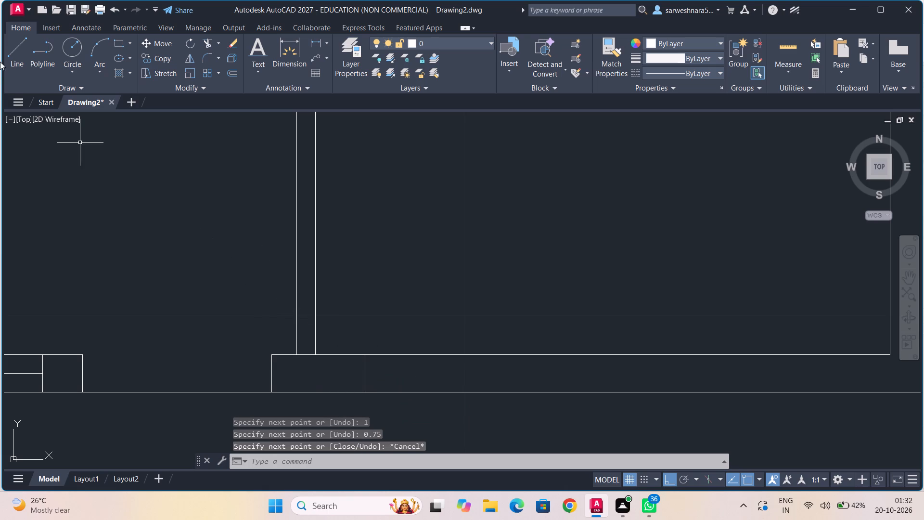
From the bottom wall's outer face below the partition's left face, draw lines 2 up, 0.375 right across the partition and 2 down.
{"action": "left_click", "coordinate": [20, 51]}
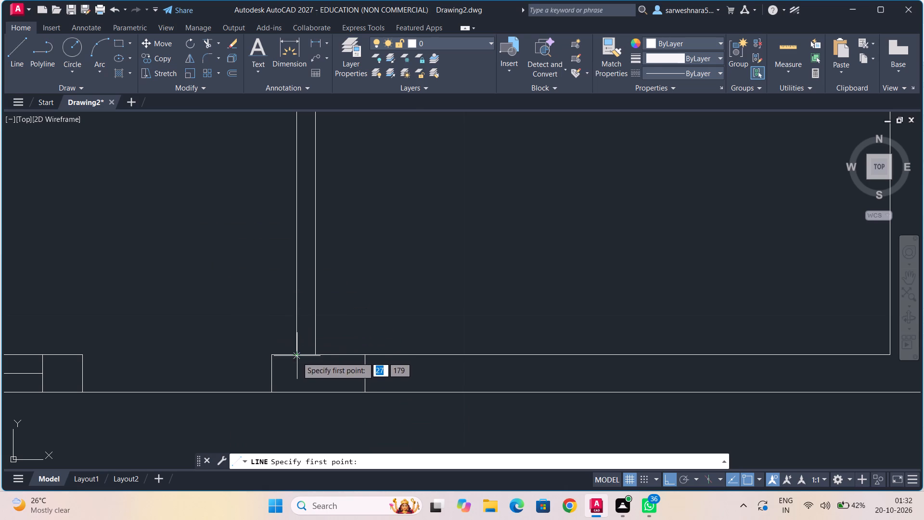
{"action": "left_click", "coordinate": [297, 394]}
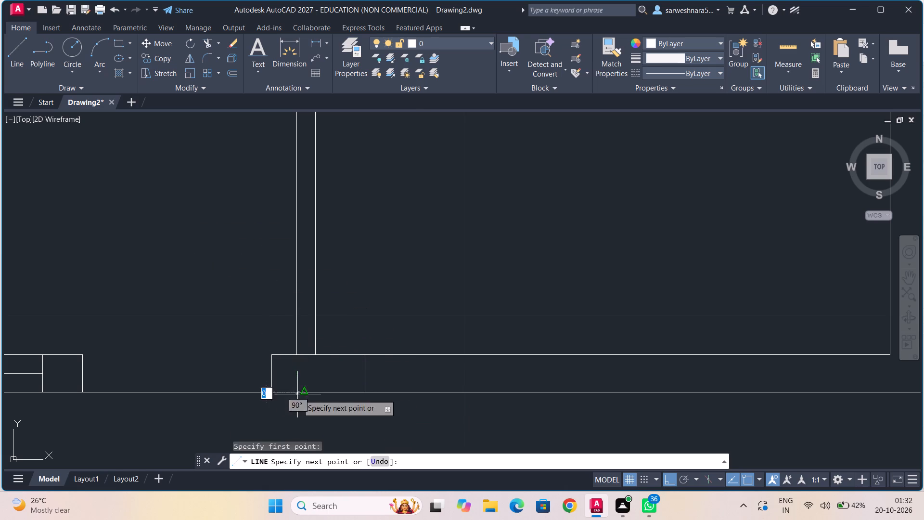
{"action": "key", "text": "2"}
{"action": "key", "text": "Return"}
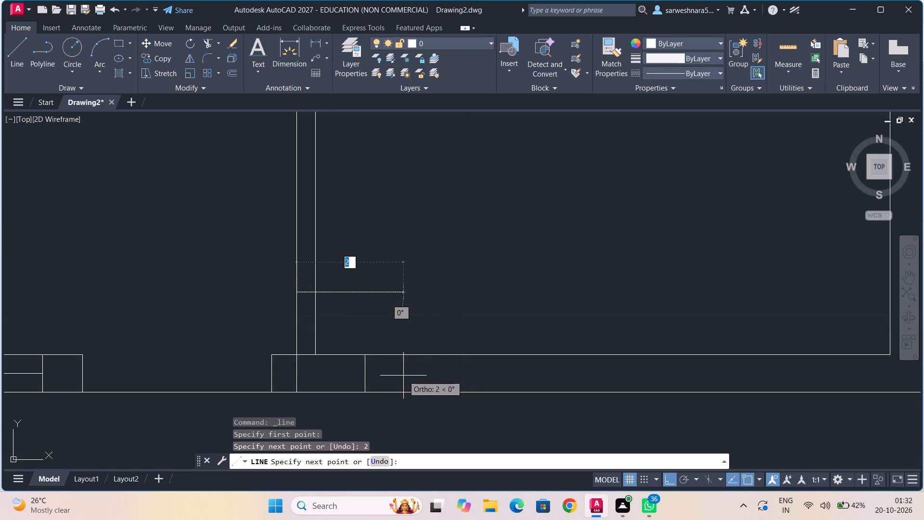
{"action": "type", "text": "0.375"}
{"action": "key", "text": "Return"}
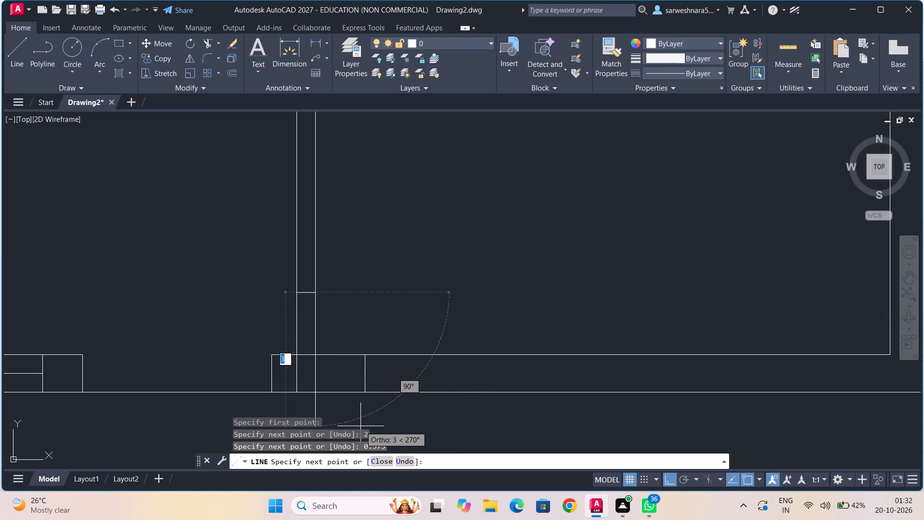
{"action": "key", "text": "2"}
{"action": "key", "text": "Return"}
{"action": "key", "text": "Escape"}
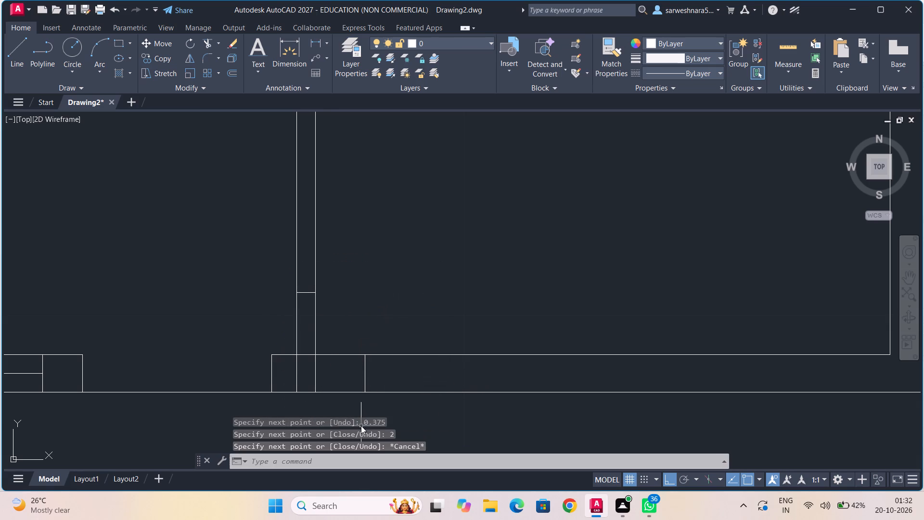
Trim the bottom wall's inner face line between the two faces of the partition.
{"action": "left_click", "coordinate": [207, 41]}
{"action": "left_click", "coordinate": [304, 354]}
{"action": "scroll", "coordinate": [385, 311], "scroll_direction": "down", "scroll_amount": 1}
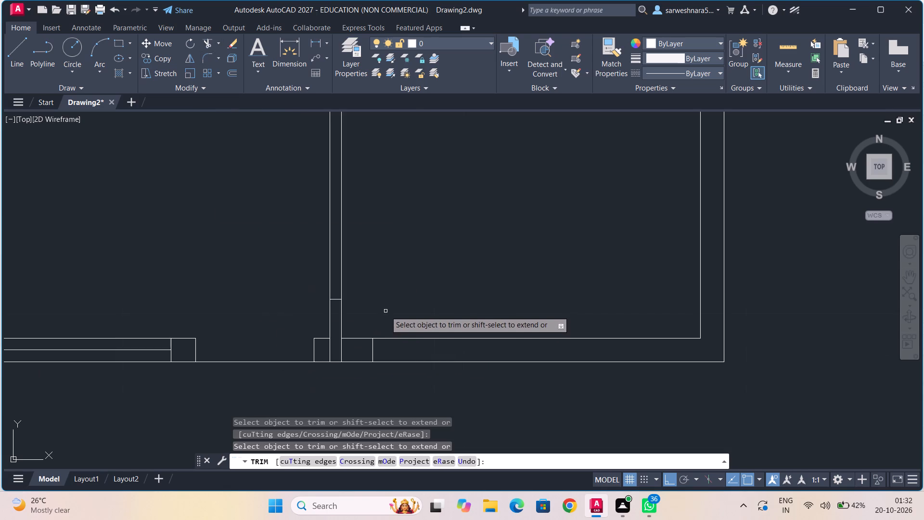
{"action": "scroll", "coordinate": [385, 311], "scroll_direction": "down", "scroll_amount": 1}
{"action": "middle_click_drag", "start_coordinate": [409, 302], "coordinate": [372, 339]}
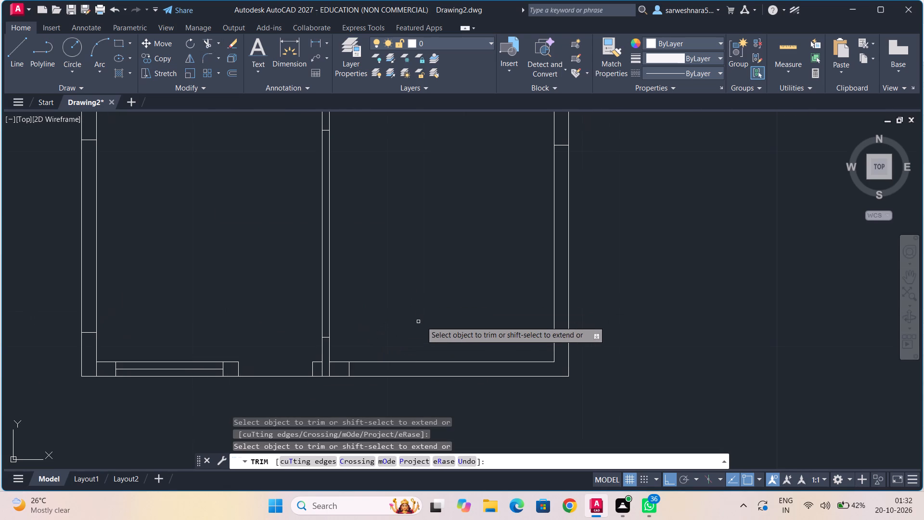
{"action": "scroll", "coordinate": [423, 321], "scroll_direction": "down", "scroll_amount": 1}
{"action": "middle_click_drag", "start_coordinate": [420, 323], "coordinate": [285, 330]}
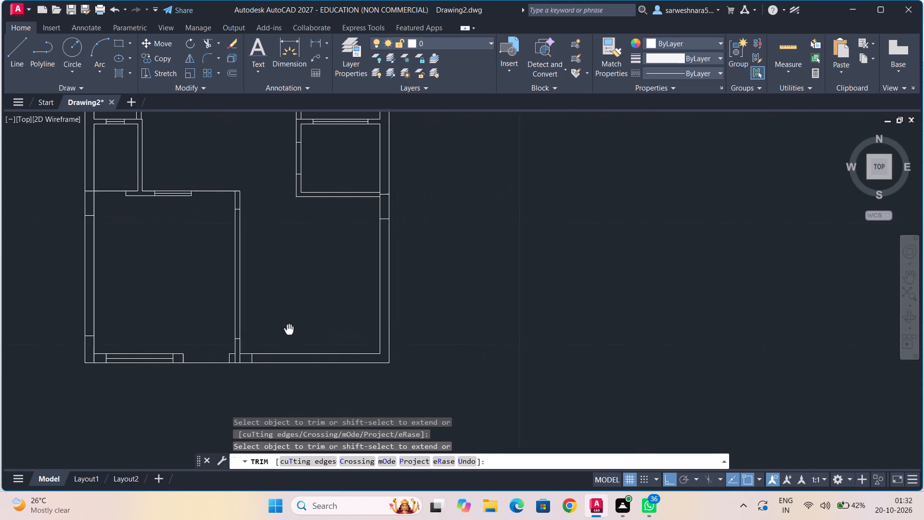
{"action": "middle_click_drag", "start_coordinate": [285, 330], "coordinate": [271, 327]}
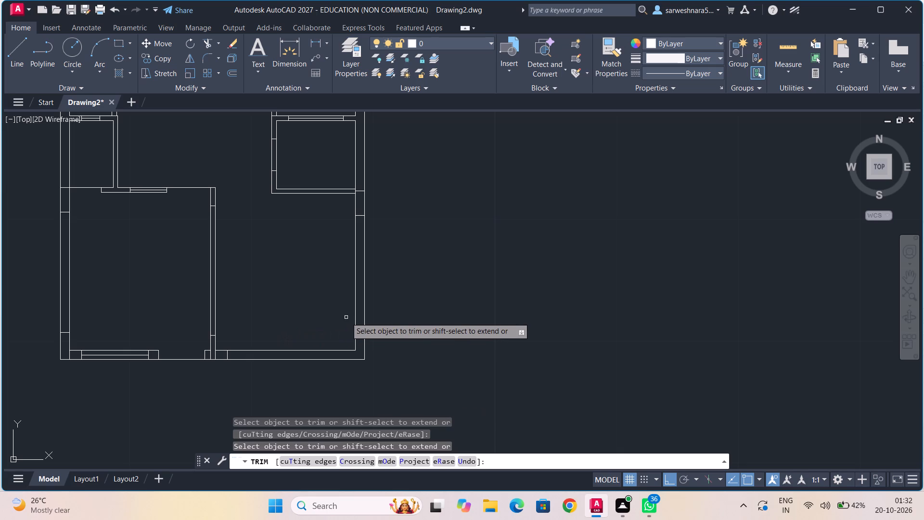
{"action": "middle_click_drag", "start_coordinate": [298, 307], "coordinate": [316, 337]}
{"action": "middle_click_drag", "start_coordinate": [321, 313], "coordinate": [283, 296]}
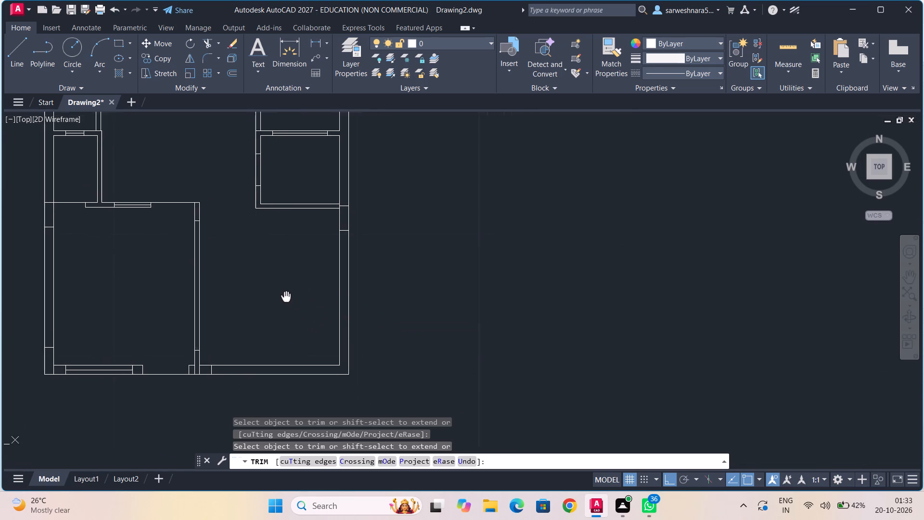
{"action": "middle_click_drag", "start_coordinate": [283, 296], "coordinate": [227, 277]}
{"action": "middle_click_drag", "start_coordinate": [272, 312], "coordinate": [249, 305]}
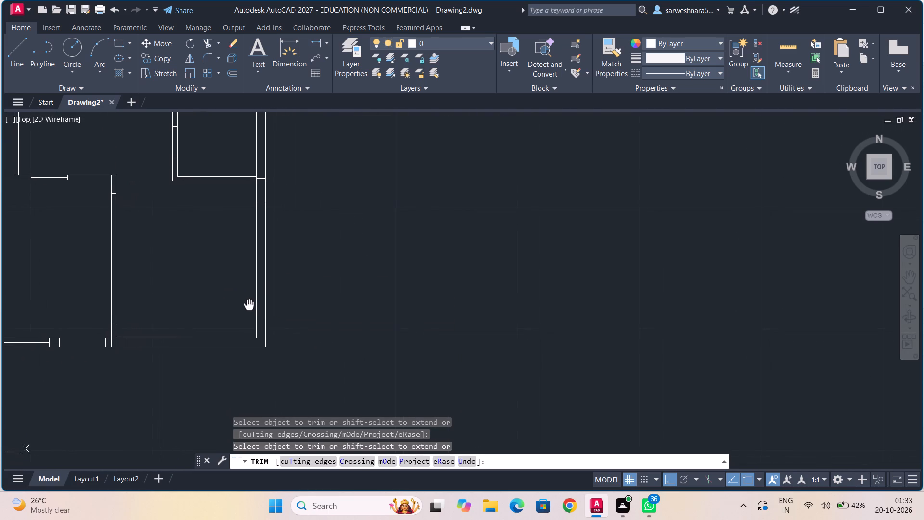
{"action": "middle_click_drag", "start_coordinate": [249, 305], "coordinate": [248, 305]}
{"action": "scroll", "coordinate": [230, 298], "scroll_direction": "down", "scroll_amount": 2}
{"action": "middle_click_drag", "start_coordinate": [230, 298], "coordinate": [254, 322]}
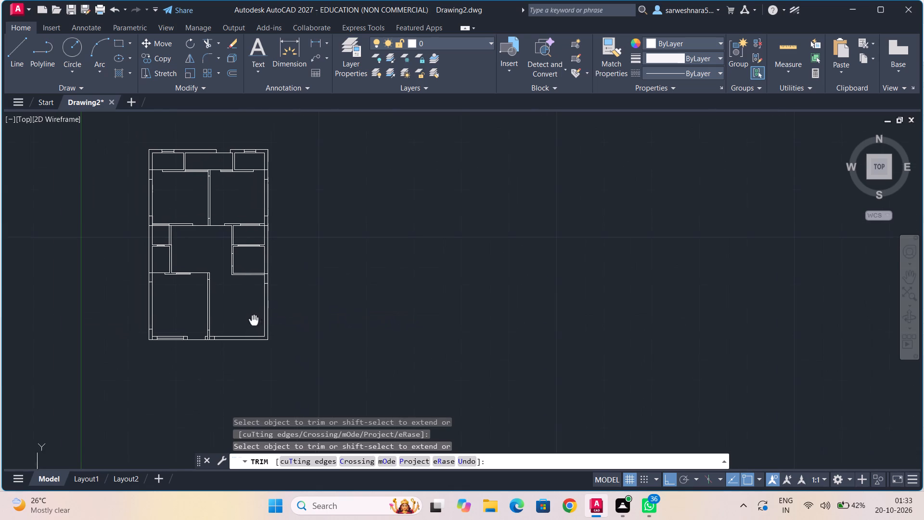
{"action": "key", "text": "Escape"}
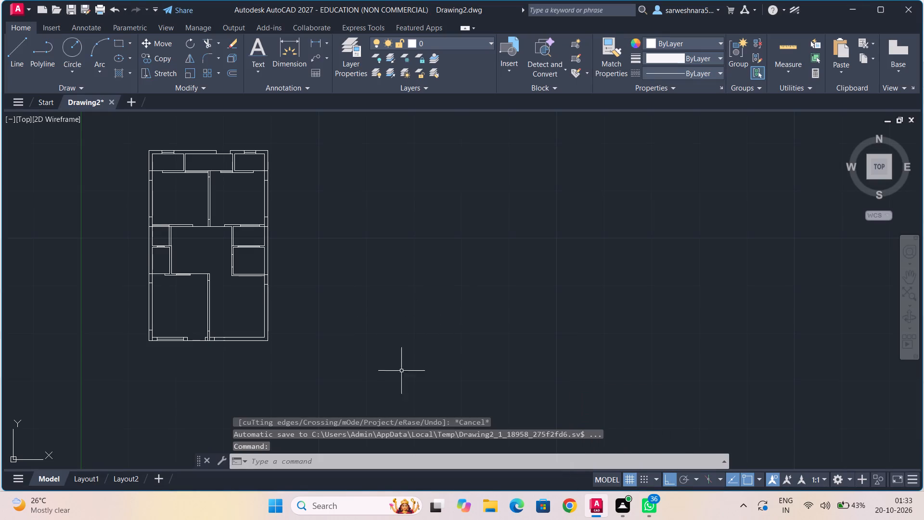
Draw a line 5 left from the lower-left outer corner of the small right-hand room across the vertical partition of the lower-left room.
{"action": "scroll", "coordinate": [302, 285], "scroll_direction": "up", "scroll_amount": 1}
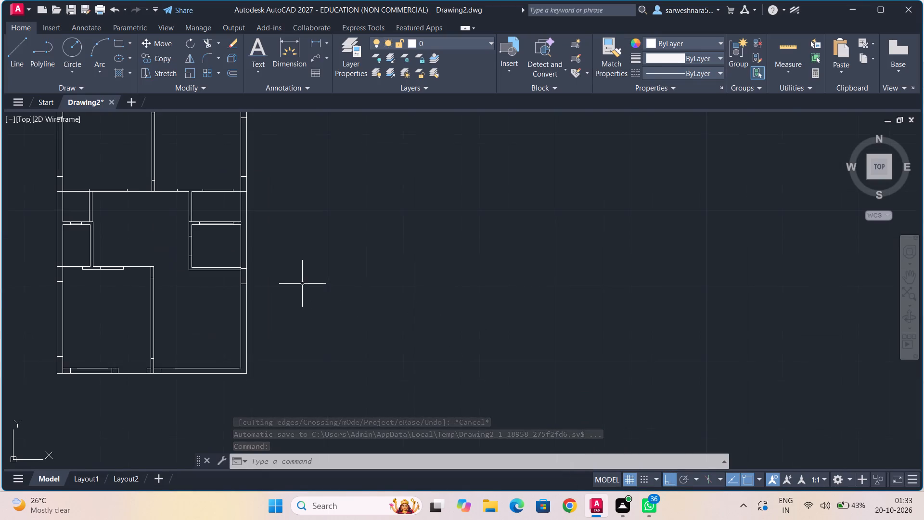
{"action": "scroll", "coordinate": [302, 284], "scroll_direction": "up", "scroll_amount": 1}
{"action": "middle_click_drag", "start_coordinate": [303, 284], "coordinate": [407, 283]}
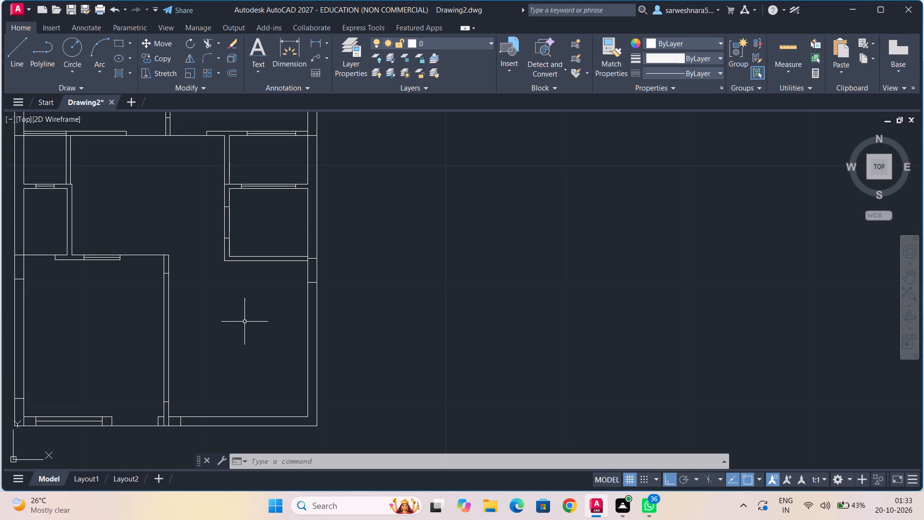
{"action": "scroll", "coordinate": [244, 321], "scroll_direction": "up", "scroll_amount": 1}
{"action": "middle_click_drag", "start_coordinate": [244, 321], "coordinate": [263, 330]}
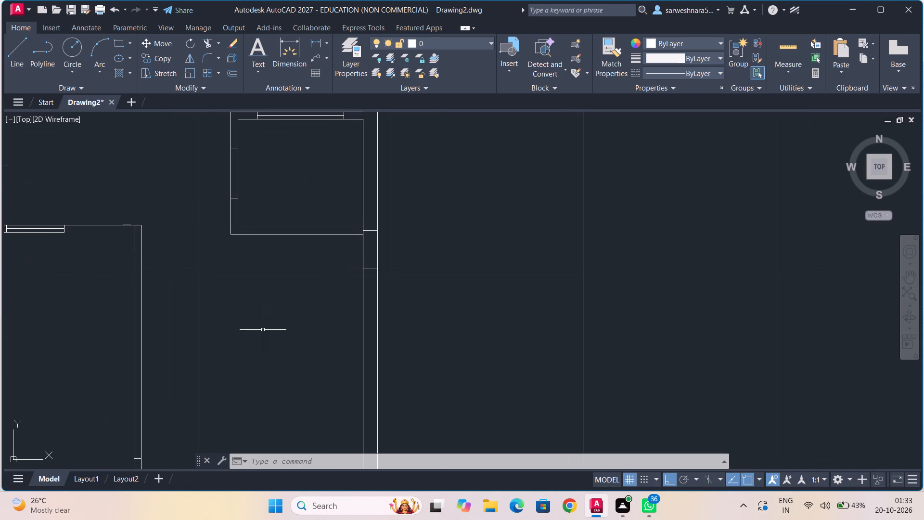
{"action": "left_click", "coordinate": [23, 66]}
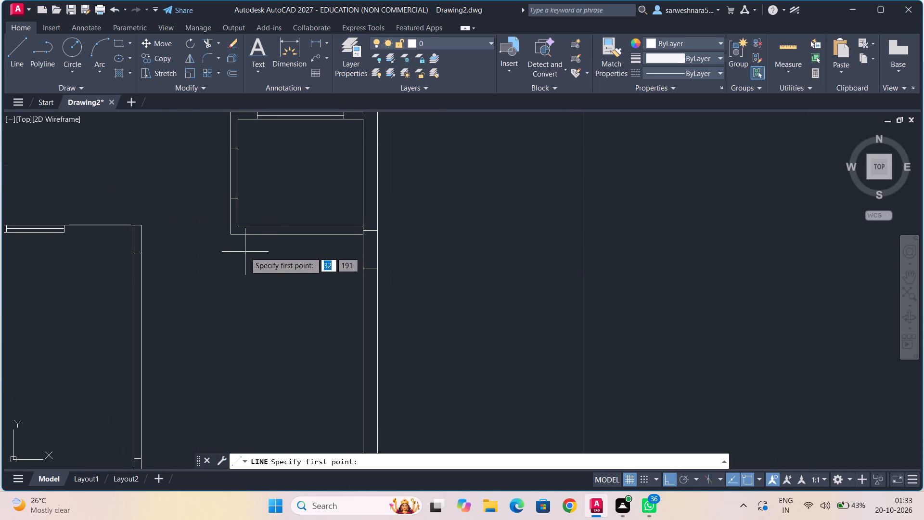
{"action": "left_click", "coordinate": [231, 235]}
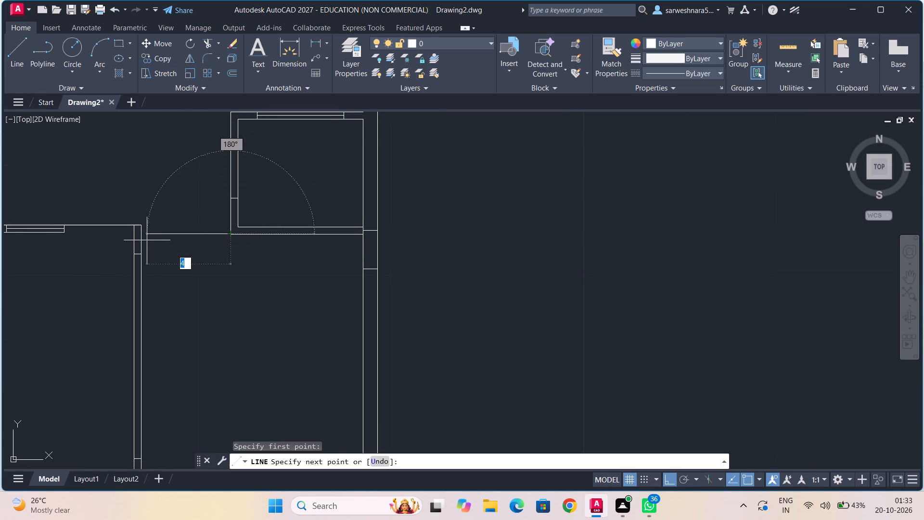
{"action": "key", "text": "5"}
{"action": "key", "text": "Return"}
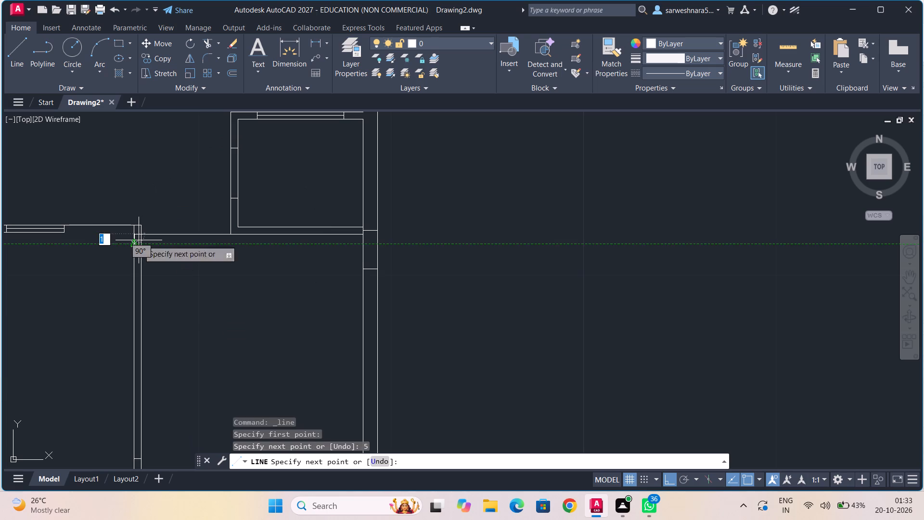
{"action": "key", "text": "Escape"}
Trim the piece of the new horizontal line that lies between the two faces of the partition.
{"action": "scroll", "coordinate": [0, 242], "scroll_direction": "up", "scroll_amount": 3}
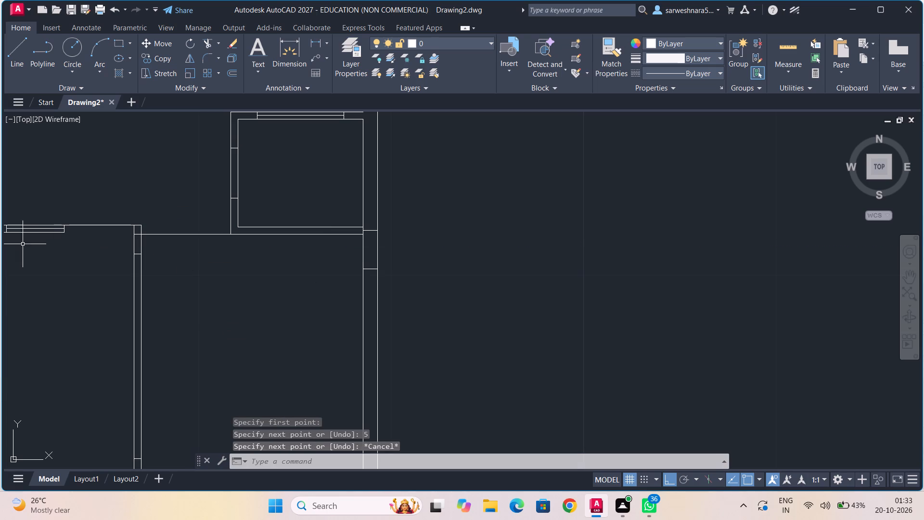
{"action": "scroll", "coordinate": [116, 253], "scroll_direction": "up", "scroll_amount": 2}
{"action": "middle_click_drag", "start_coordinate": [116, 253], "coordinate": [113, 281]}
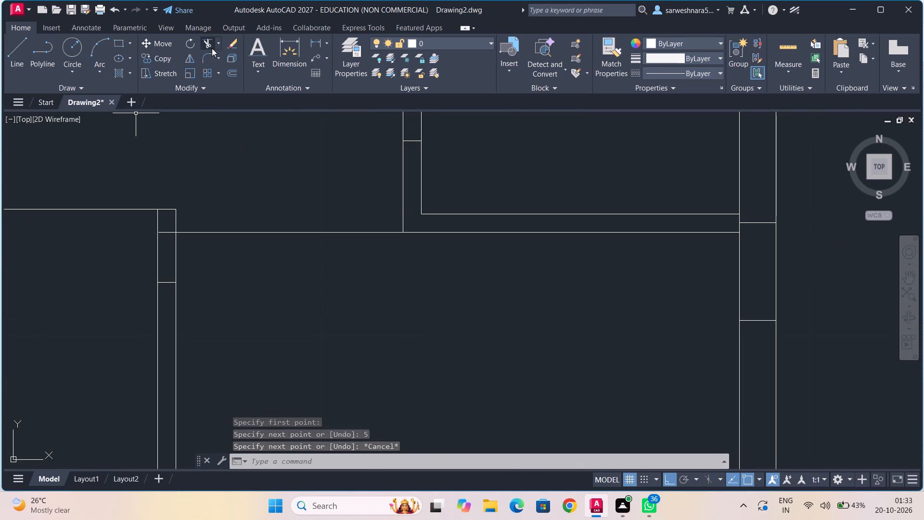
{"action": "left_click", "coordinate": [211, 47]}
{"action": "left_click", "coordinate": [163, 233]}
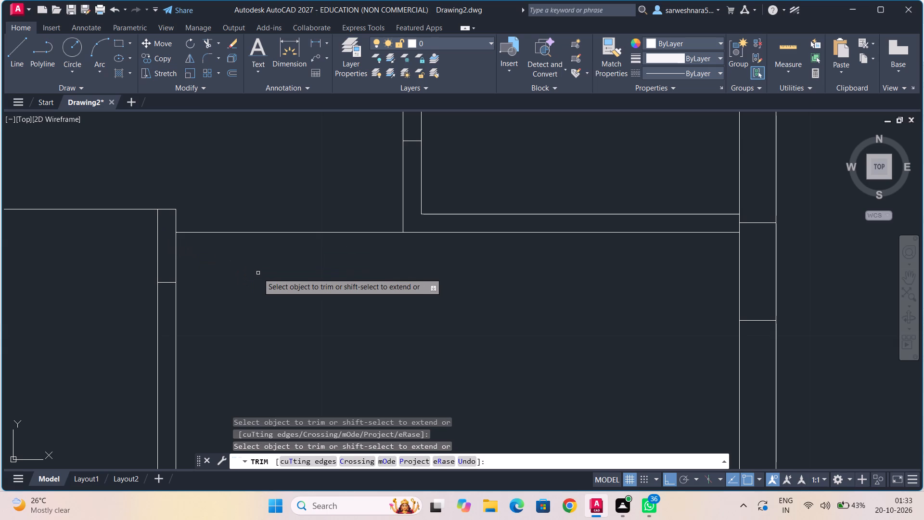
{"action": "scroll", "coordinate": [258, 273], "scroll_direction": "down", "scroll_amount": 1}
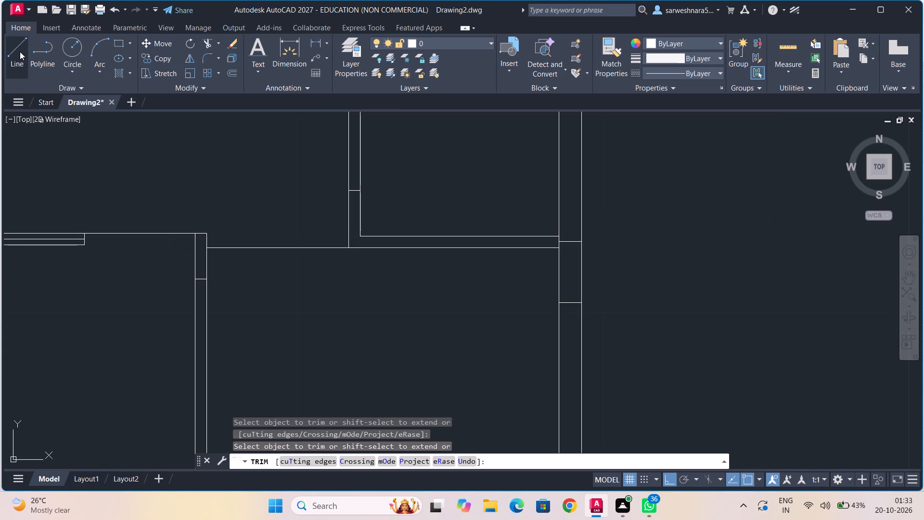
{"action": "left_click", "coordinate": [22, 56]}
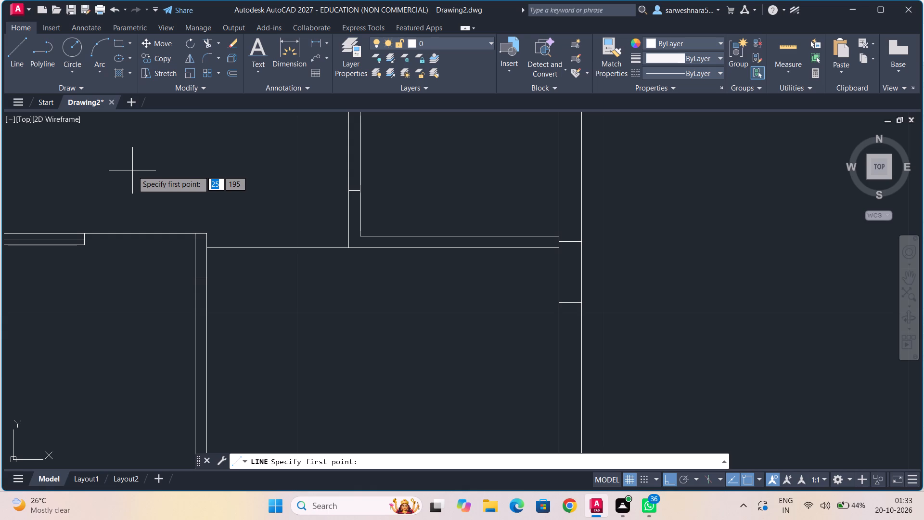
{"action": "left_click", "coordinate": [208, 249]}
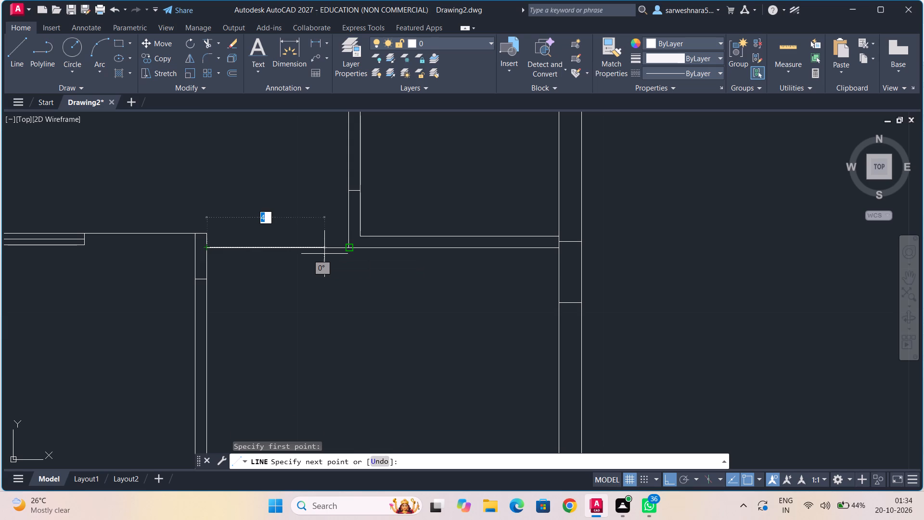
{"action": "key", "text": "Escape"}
From the midpoint of the horizontal line between the partition and the small room's corner, draw 1 down and another 4 down.
{"action": "middle_click_drag", "start_coordinate": [334, 332], "coordinate": [316, 273]}
{"action": "left_click", "coordinate": [21, 59]}
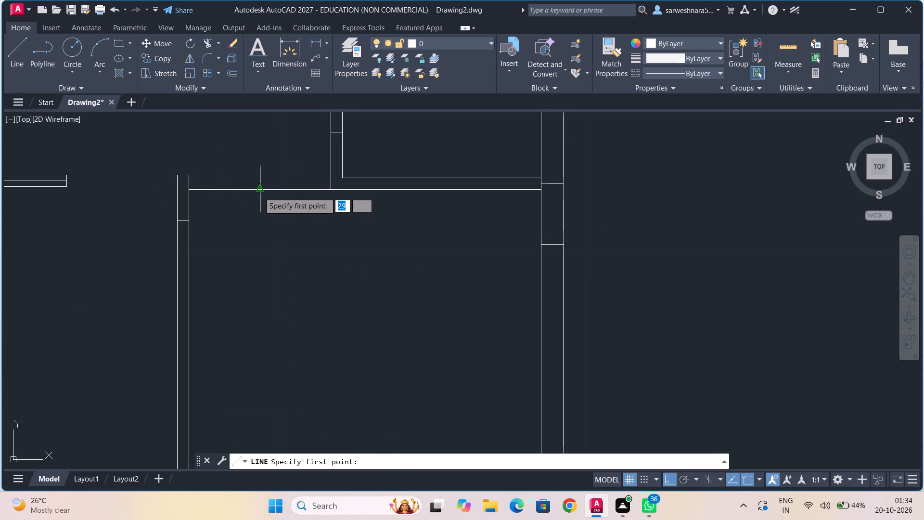
{"action": "left_click", "coordinate": [259, 192]}
{"action": "key", "text": "1"}
{"action": "key", "text": "Return"}
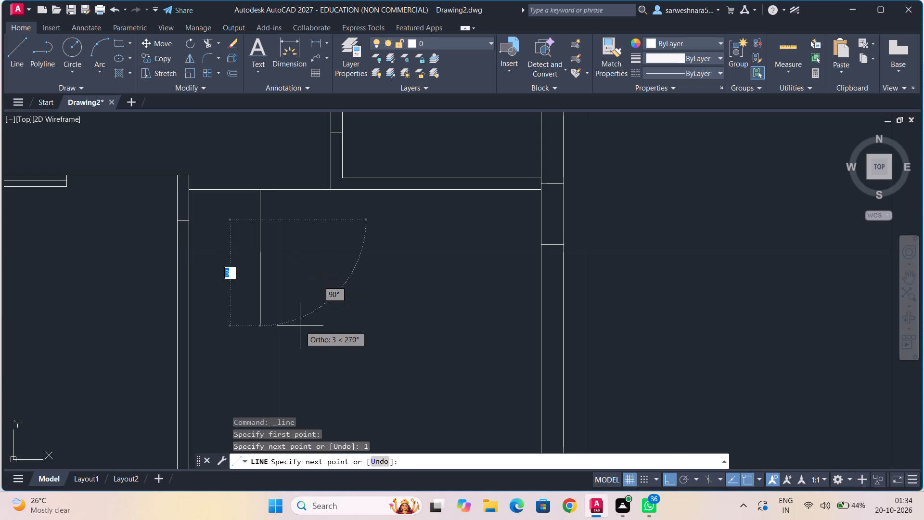
{"action": "scroll", "coordinate": [300, 326], "scroll_direction": "down", "scroll_amount": 1}
{"action": "middle_click_drag", "start_coordinate": [300, 326], "coordinate": [288, 294]}
{"action": "scroll", "coordinate": [289, 294], "scroll_direction": "down", "scroll_amount": 2}
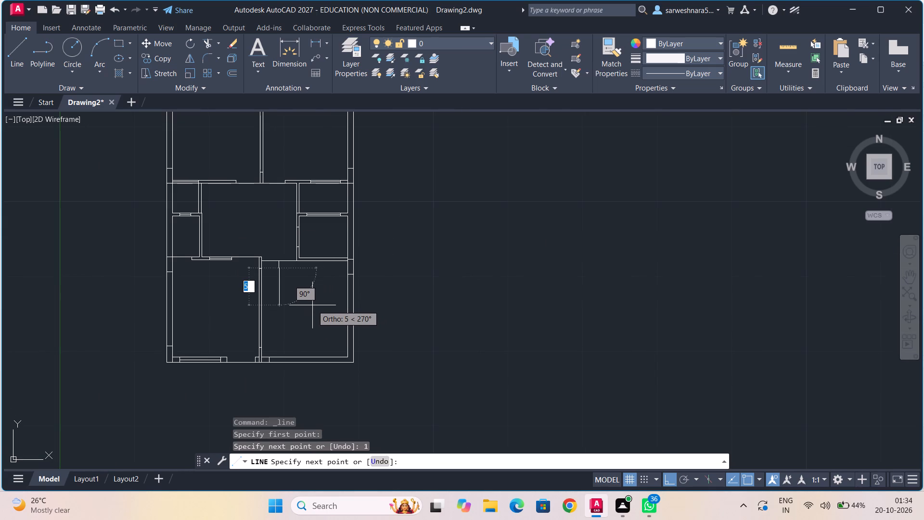
{"action": "key", "text": "4"}
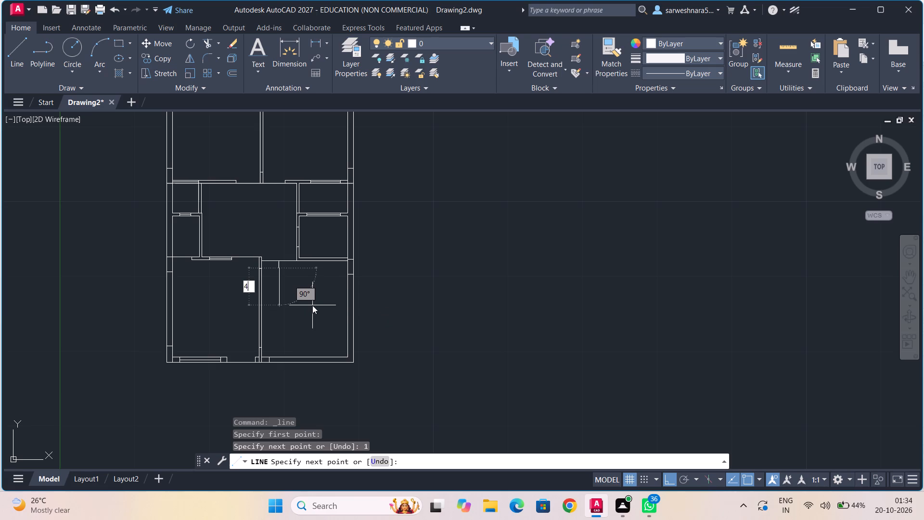
{"action": "key", "text": "Return"}
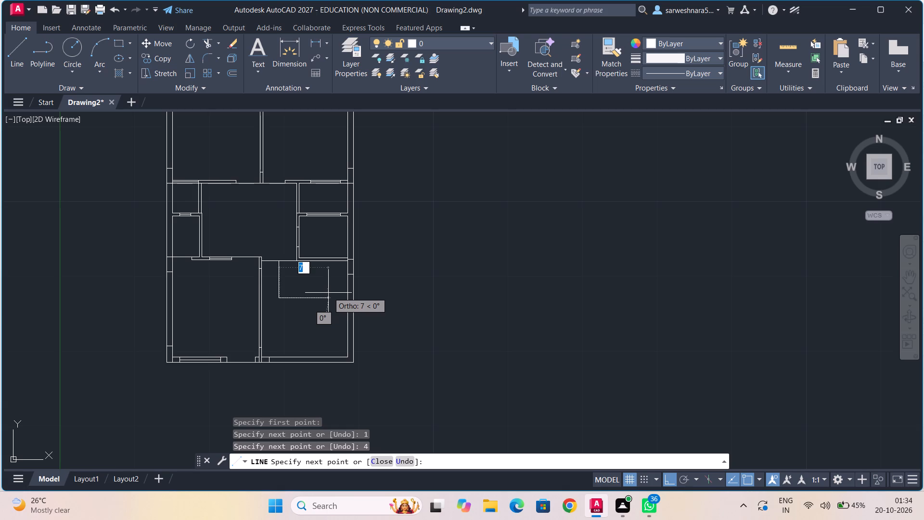
{"action": "key", "text": "Escape"}
Offset the 4-long vertical segment once and the 1-long segment above it six times, each spaced 1 to the right.
{"action": "scroll", "coordinate": [309, 291], "scroll_direction": "up", "scroll_amount": 2}
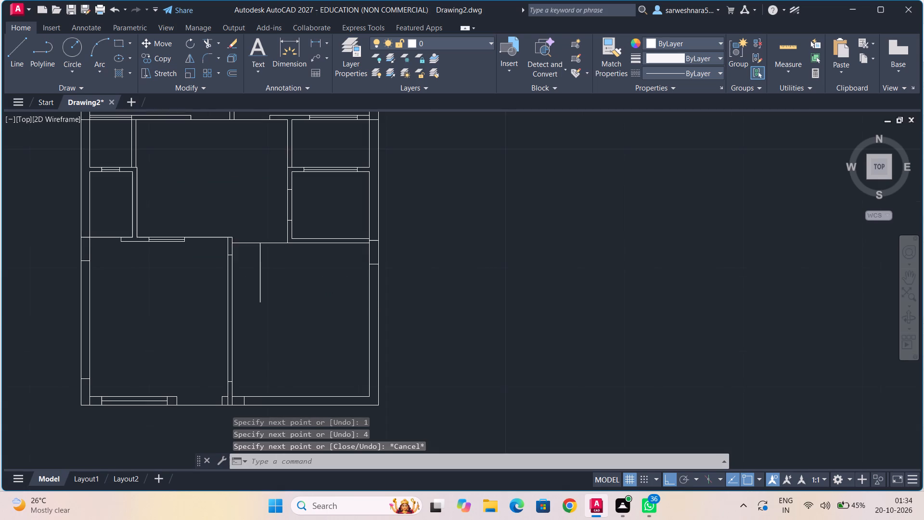
{"action": "scroll", "coordinate": [309, 291], "scroll_direction": "up", "scroll_amount": 1}
{"action": "middle_click_drag", "start_coordinate": [309, 291], "coordinate": [311, 308]}
{"action": "left_click", "coordinate": [228, 72]}
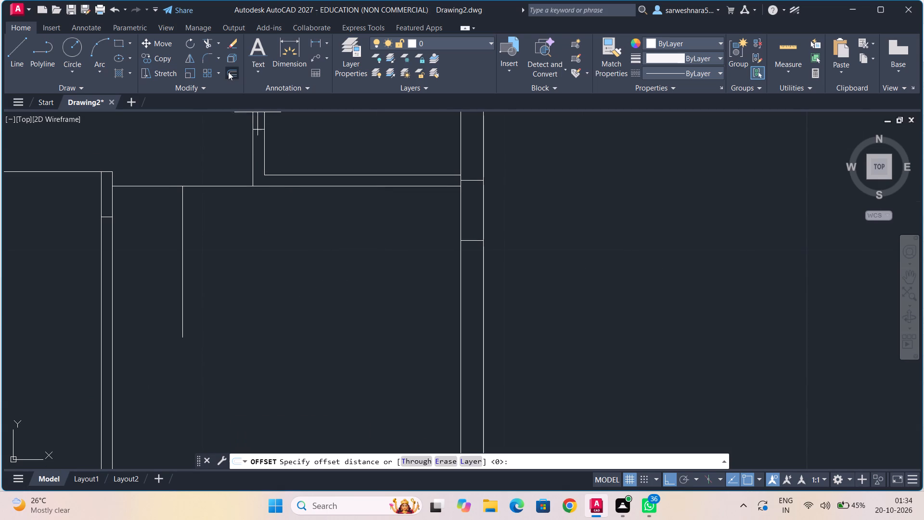
{"action": "key", "text": "1"}
{"action": "key", "text": "Return"}
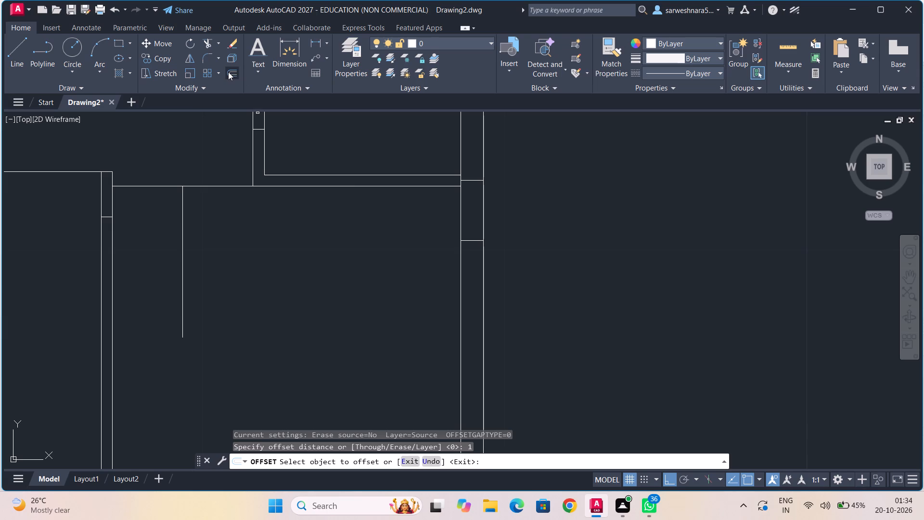
{"action": "left_click", "coordinate": [182, 242]}
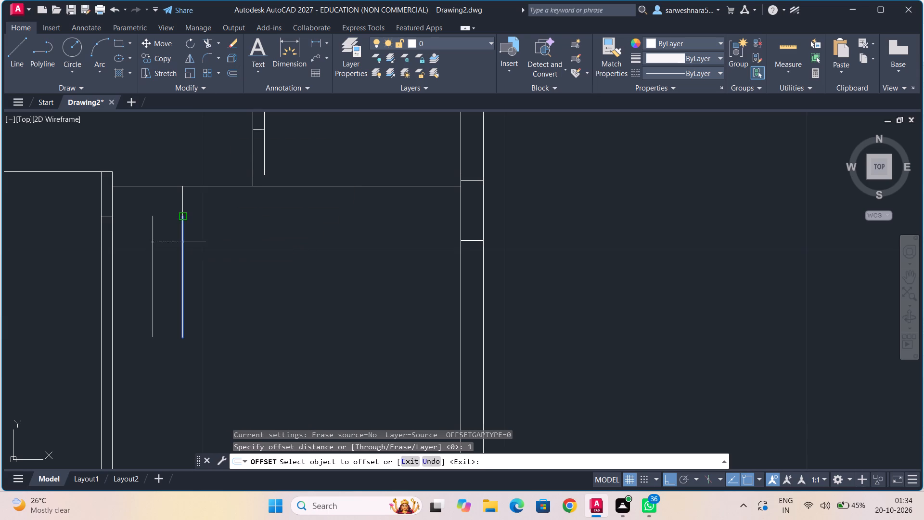
{"action": "left_click", "coordinate": [209, 244]}
{"action": "left_click", "coordinate": [183, 206]}
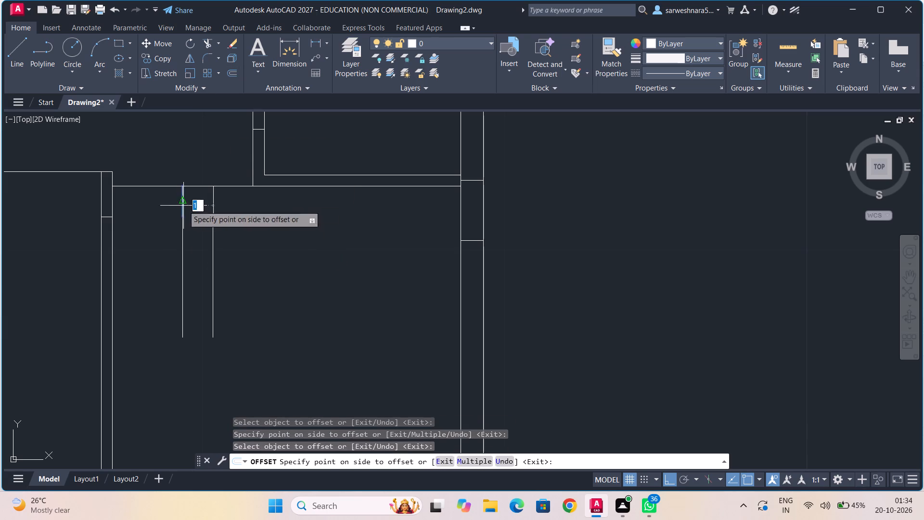
{"action": "left_click", "coordinate": [220, 205]}
{"action": "left_click", "coordinate": [214, 206]}
{"action": "left_click", "coordinate": [224, 206]}
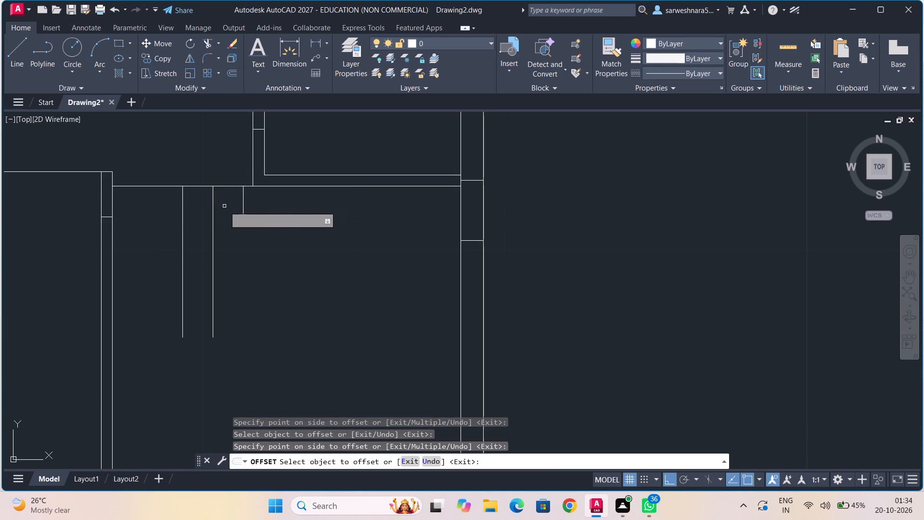
{"action": "left_click", "coordinate": [243, 206]}
{"action": "left_click", "coordinate": [263, 206]}
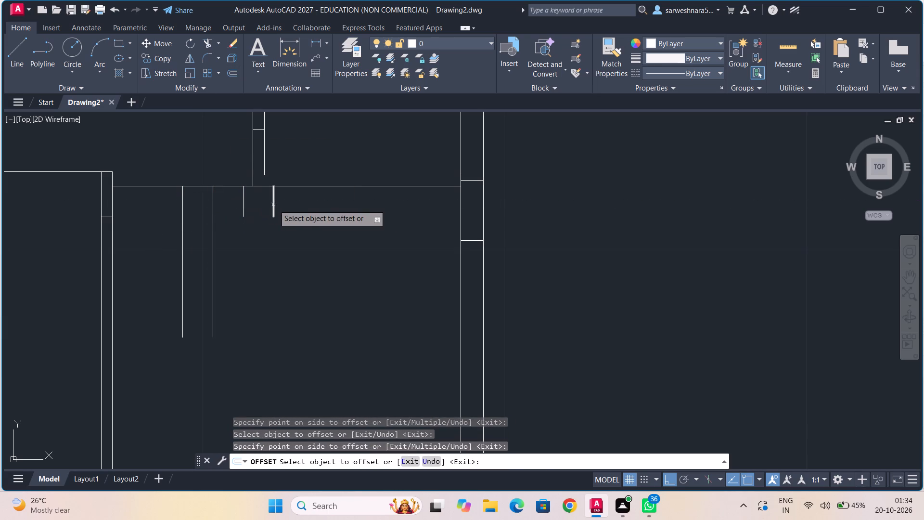
{"action": "left_click_drag", "start_coordinate": [274, 205], "coordinate": [280, 206]}
{"action": "left_click", "coordinate": [292, 207]}
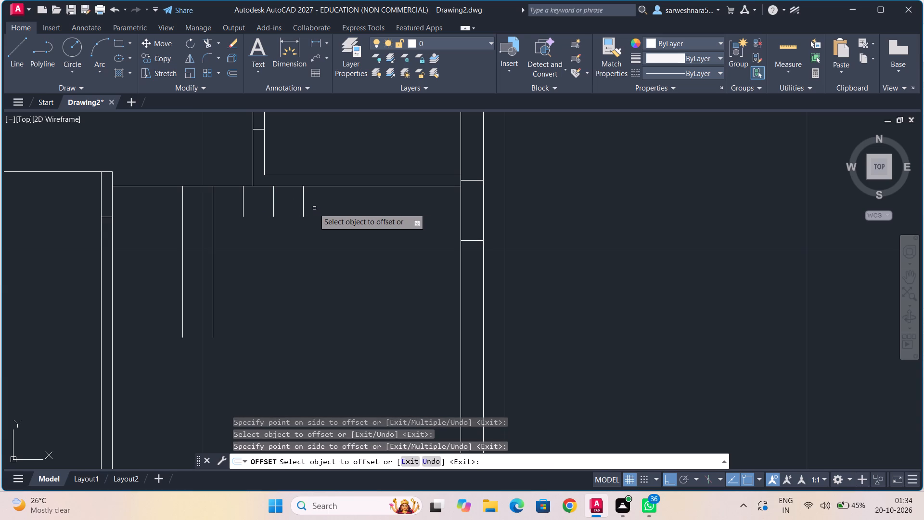
{"action": "left_click", "coordinate": [304, 205]}
{"action": "left_click", "coordinate": [322, 204]}
{"action": "left_click", "coordinate": [333, 202]}
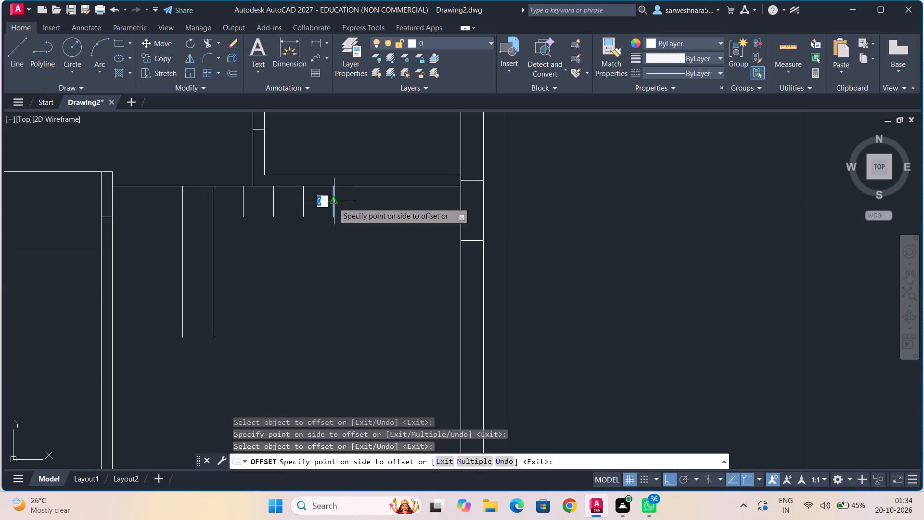
{"action": "left_click", "coordinate": [346, 203]}
Offset the 4-long vertical segment five more times at spacing 1, completing the row of stair lines to the right.
{"action": "left_click", "coordinate": [212, 267]}
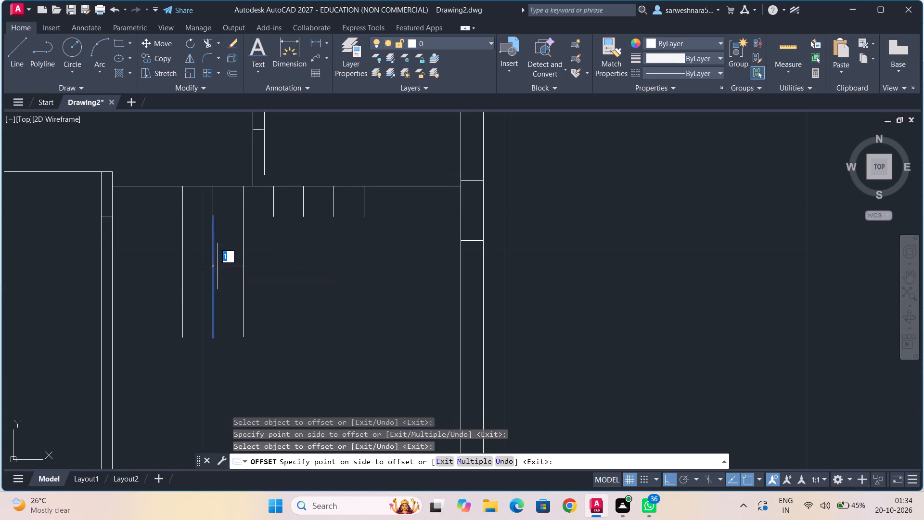
{"action": "left_click", "coordinate": [235, 268]}
{"action": "left_click", "coordinate": [244, 268]}
{"action": "left_click", "coordinate": [252, 268]}
{"action": "left_click", "coordinate": [270, 269]}
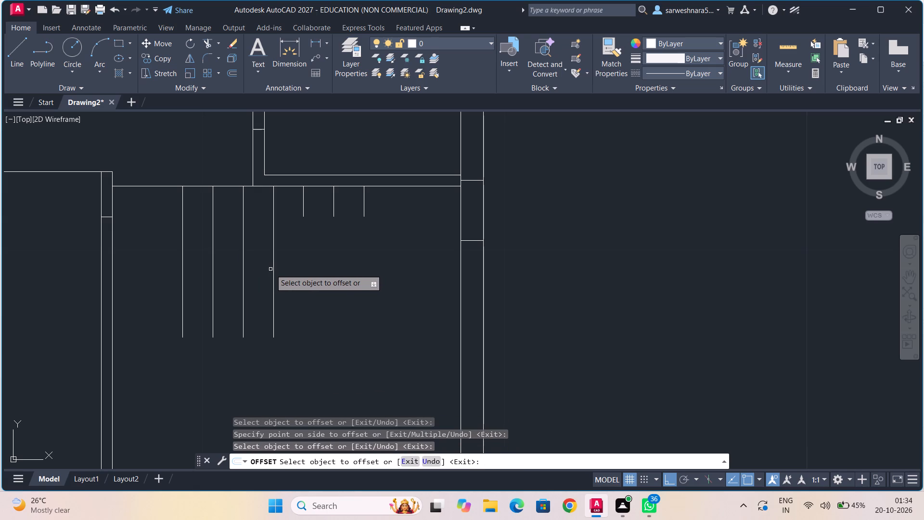
{"action": "left_click", "coordinate": [272, 269]}
{"action": "left_click", "coordinate": [282, 269]}
{"action": "left_click", "coordinate": [302, 269]}
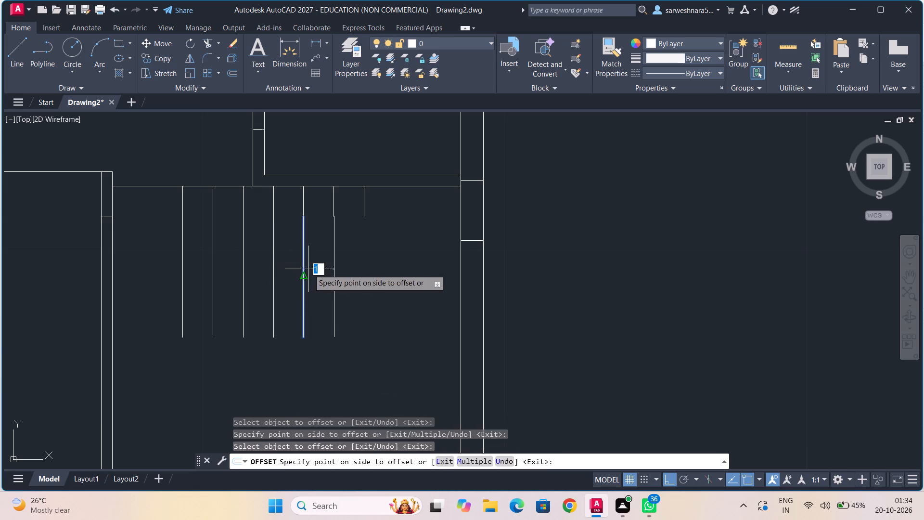
{"action": "left_click", "coordinate": [315, 270]}
{"action": "left_click", "coordinate": [334, 271]}
{"action": "left_click", "coordinate": [347, 274]}
{"action": "scroll", "coordinate": [393, 297], "scroll_direction": "down", "scroll_amount": 1}
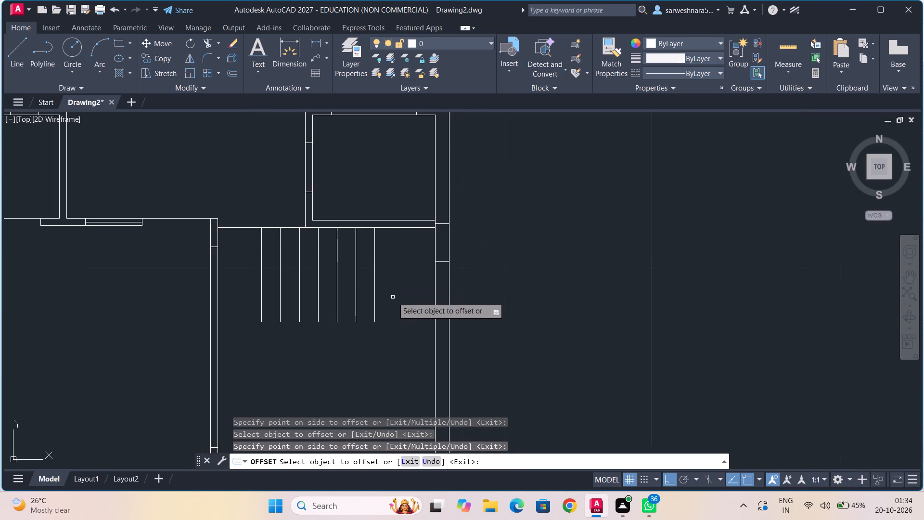
{"action": "scroll", "coordinate": [393, 297], "scroll_direction": "down", "scroll_amount": 1}
{"action": "middle_click_drag", "start_coordinate": [392, 297], "coordinate": [389, 263]}
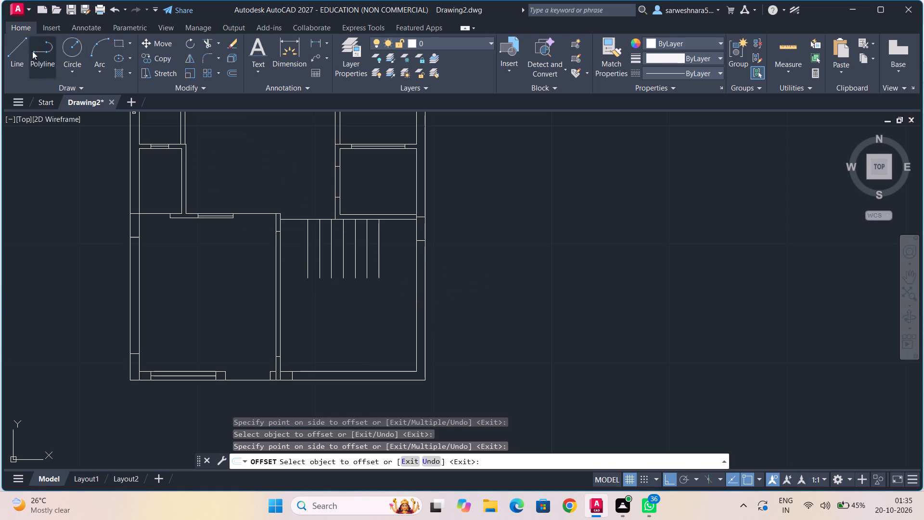
Trim away both segments of the leftmost stair line.
{"action": "left_click", "coordinate": [210, 44]}
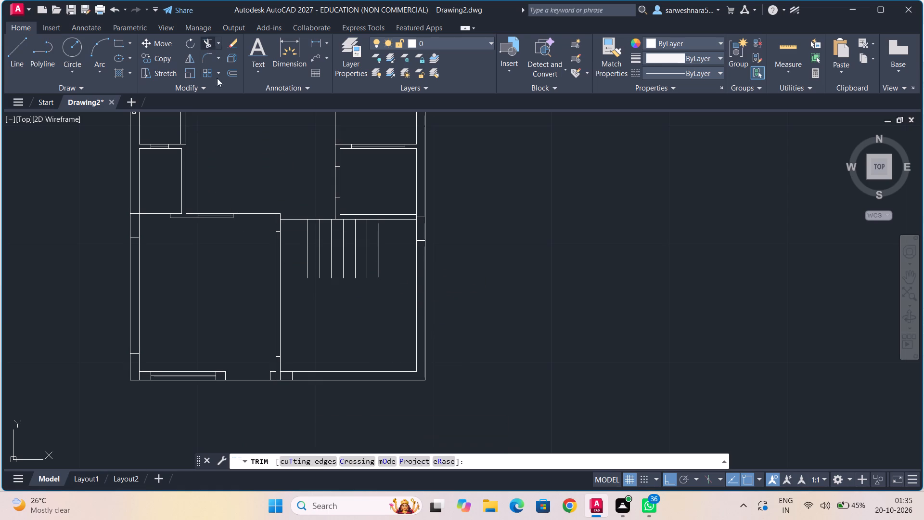
{"action": "left_click", "coordinate": [309, 231]}
{"action": "left_click", "coordinate": [309, 230]}
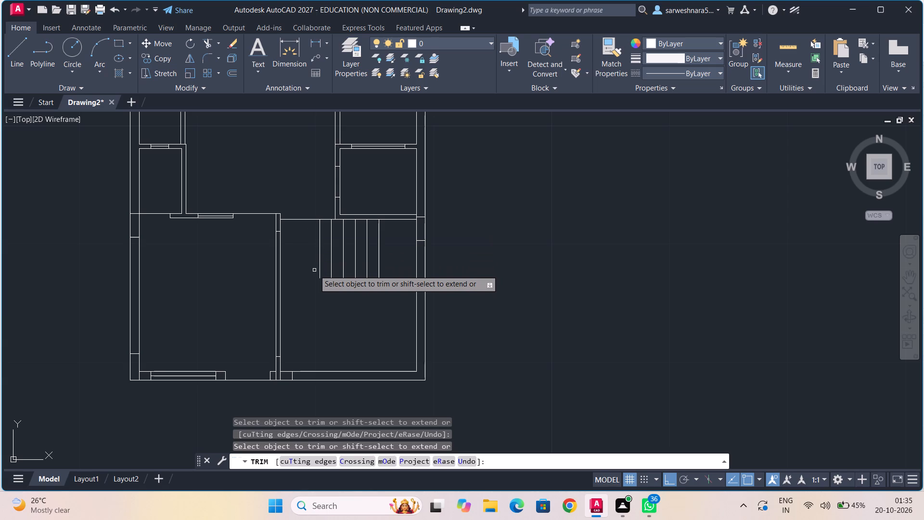
Draw a line across the lower ends of the stair lines from leftmost to rightmost, and continue it 8.5 straight down.
{"action": "middle_click_drag", "start_coordinate": [322, 308], "coordinate": [311, 277]}
{"action": "left_click", "coordinate": [23, 60]}
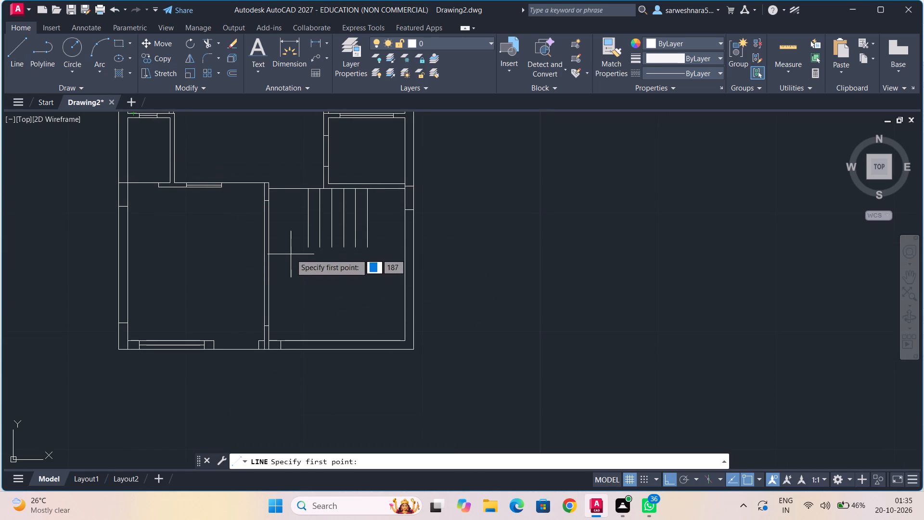
{"action": "left_click", "coordinate": [306, 247]}
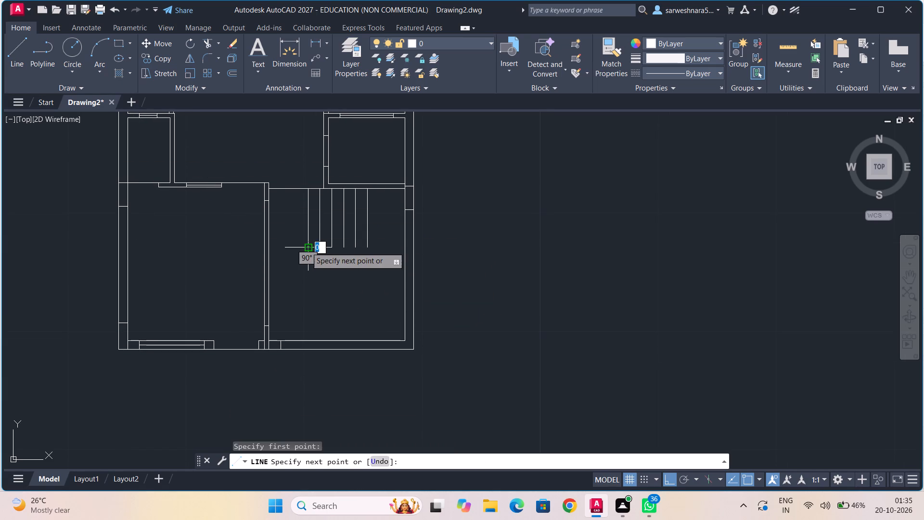
{"action": "left_click", "coordinate": [366, 247]}
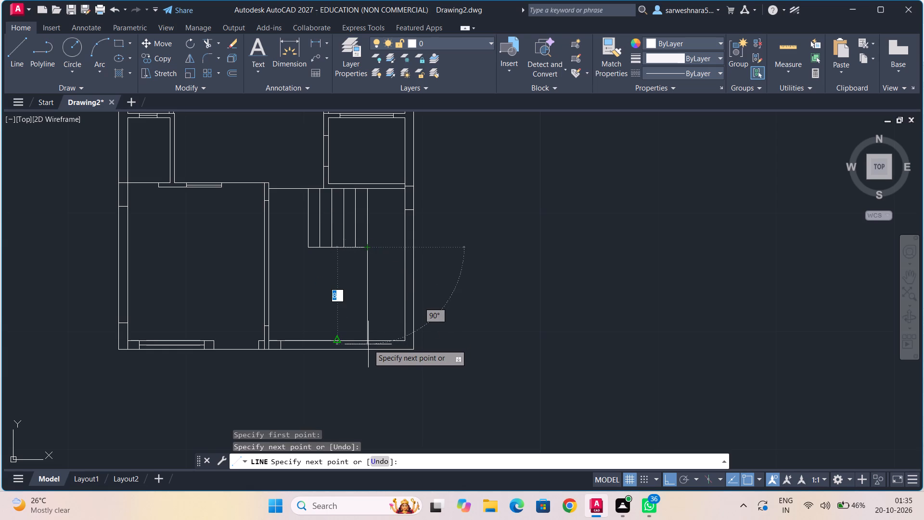
{"action": "type", "text": "8.5"}
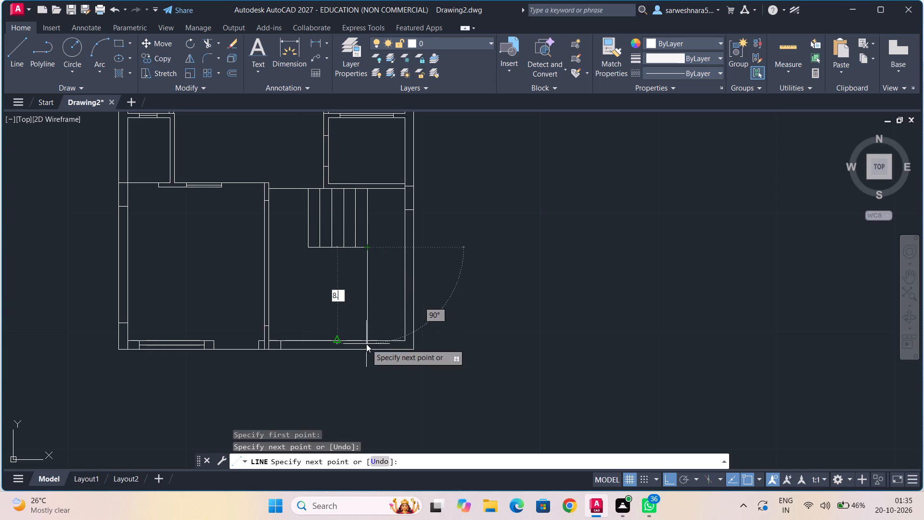
{"action": "key", "text": "Return"}
{"action": "key", "text": "Escape"}
Trim the end of the new vertical line that extends past the bottom wall's inner face.
{"action": "scroll", "coordinate": [376, 370], "scroll_direction": "up", "scroll_amount": 3}
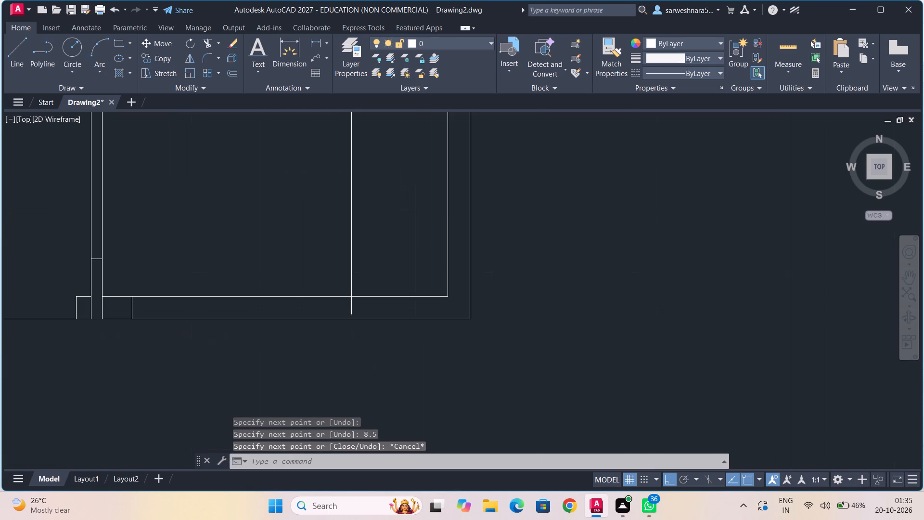
{"action": "middle_click_drag", "start_coordinate": [376, 370], "coordinate": [381, 388]}
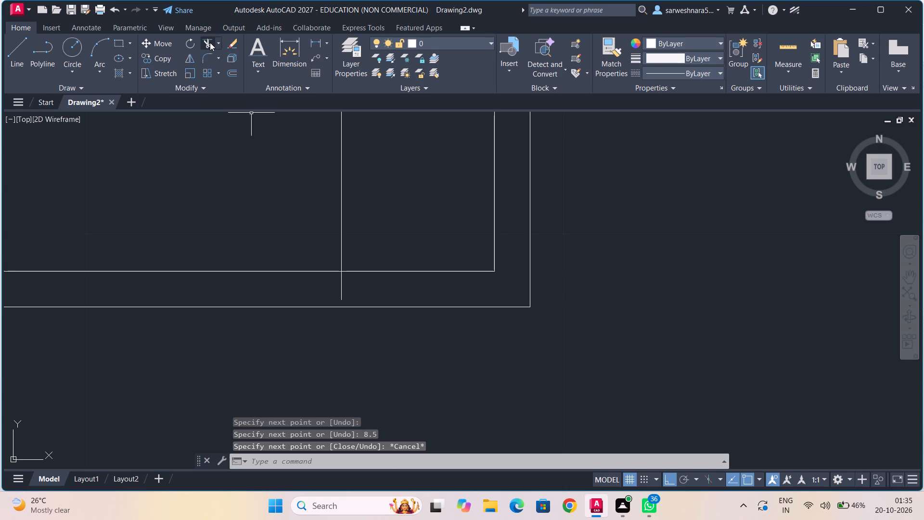
{"action": "left_click", "coordinate": [209, 42]}
{"action": "left_click", "coordinate": [342, 291]}
{"action": "scroll", "coordinate": [289, 222], "scroll_direction": "down", "scroll_amount": 2}
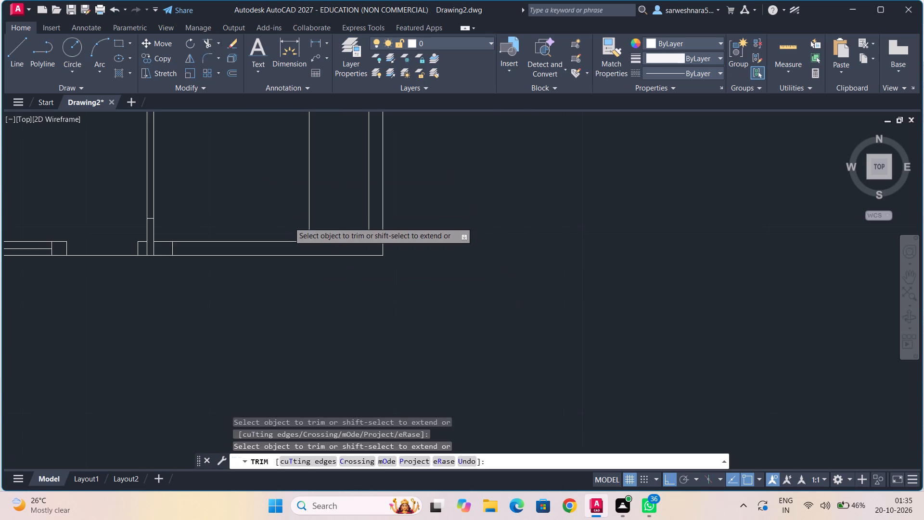
{"action": "middle_click_drag", "start_coordinate": [289, 222], "coordinate": [295, 328]}
{"action": "scroll", "coordinate": [292, 238], "scroll_direction": "down", "scroll_amount": 1}
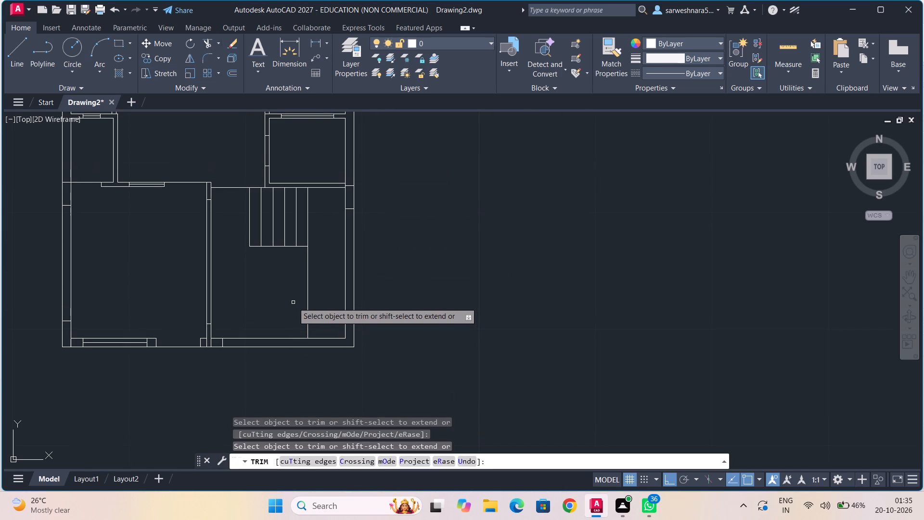
{"action": "key", "text": "Escape"}
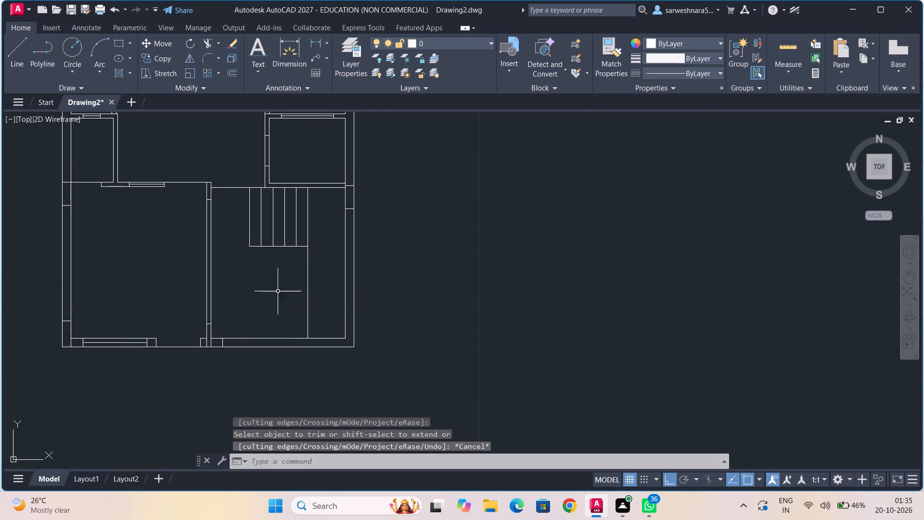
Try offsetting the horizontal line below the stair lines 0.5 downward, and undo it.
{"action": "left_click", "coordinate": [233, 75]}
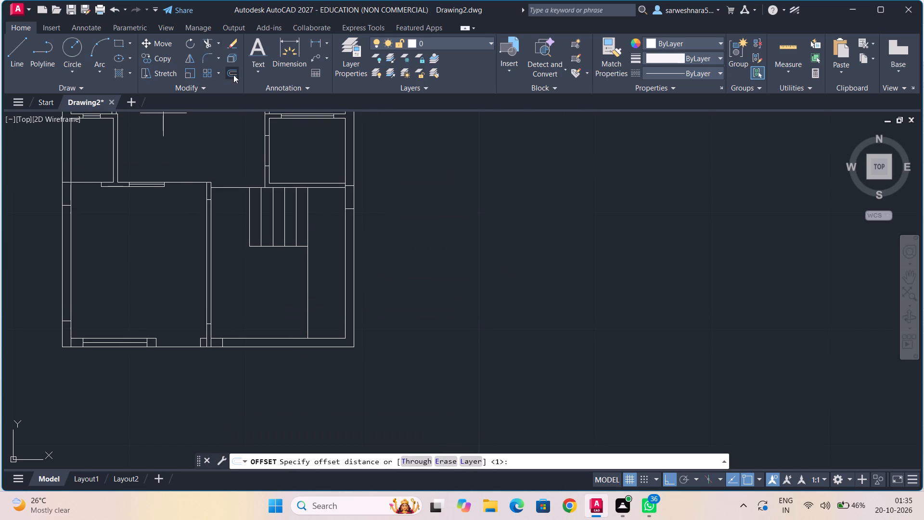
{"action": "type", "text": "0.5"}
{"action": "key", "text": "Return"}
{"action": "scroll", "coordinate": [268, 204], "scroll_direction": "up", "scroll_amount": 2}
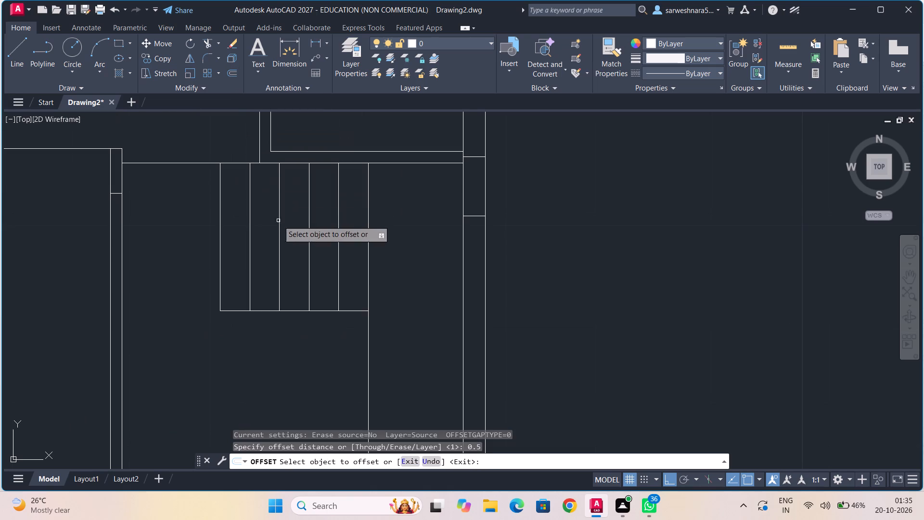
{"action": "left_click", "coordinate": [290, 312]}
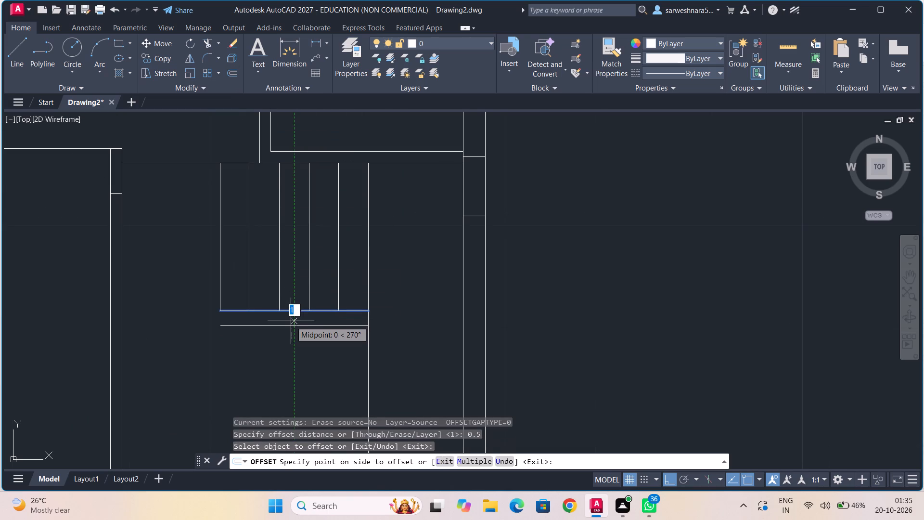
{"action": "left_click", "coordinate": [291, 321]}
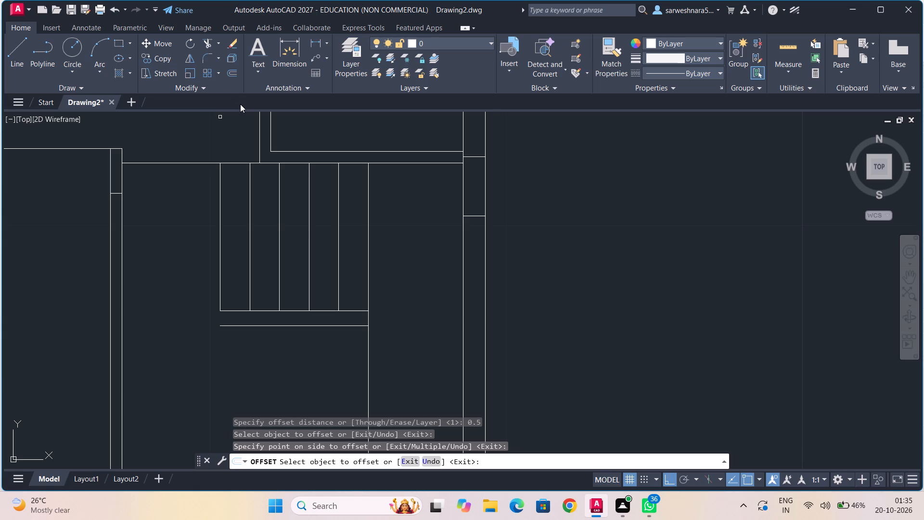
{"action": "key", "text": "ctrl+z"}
Offset the horizontal line along the bottom of the stair lines 0.2 downward.
{"action": "left_click", "coordinate": [238, 73]}
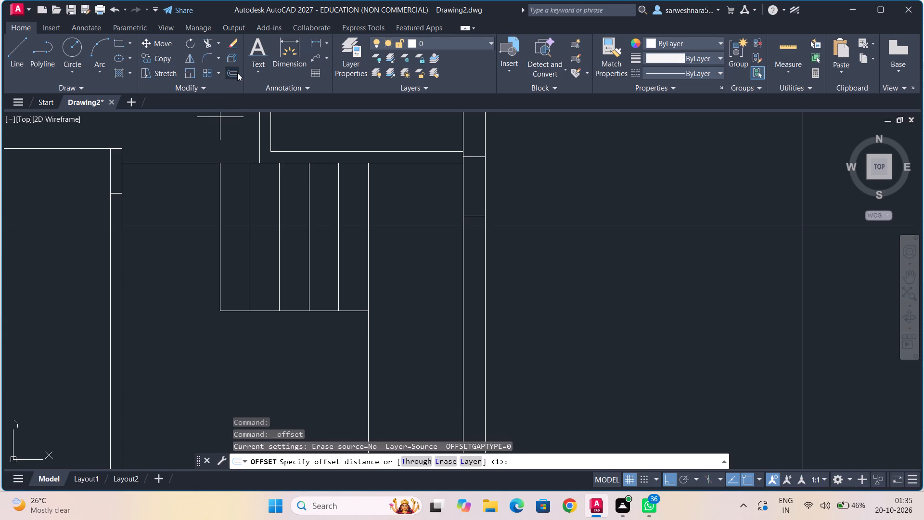
{"action": "type", "text": "0.2"}
{"action": "key", "text": "Return"}
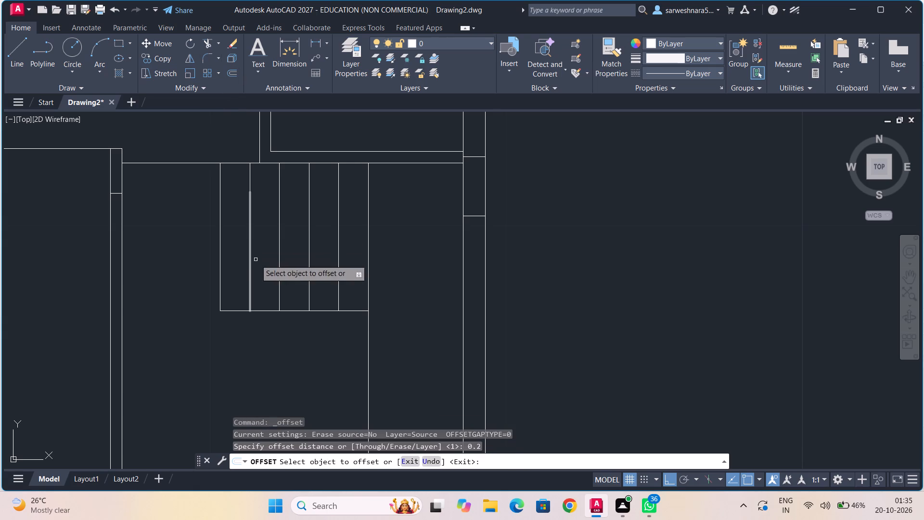
{"action": "left_click", "coordinate": [267, 311]}
{"action": "left_click", "coordinate": [266, 328]}
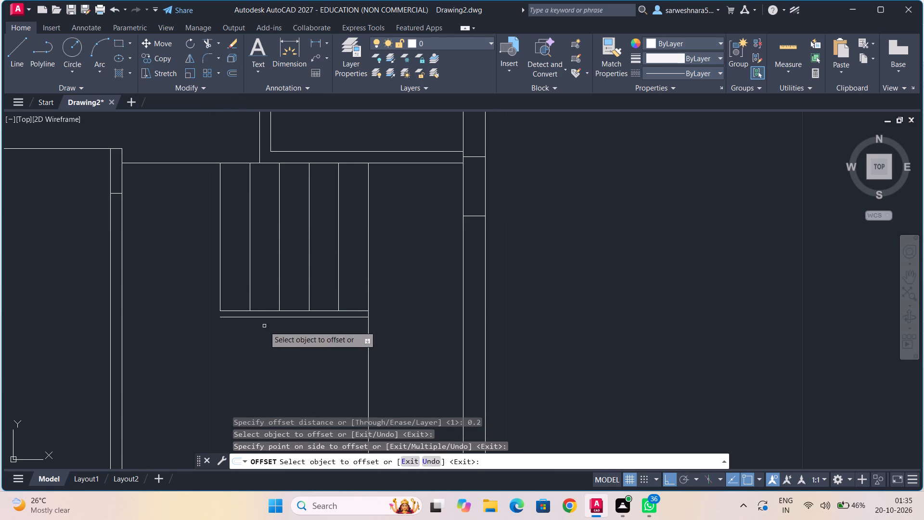
Offset the vertical line running down from the stair corner 0.2 to both its right and left sides.
{"action": "left_click", "coordinate": [371, 339]}
{"action": "left_click", "coordinate": [368, 340]}
{"action": "left_click", "coordinate": [362, 344]}
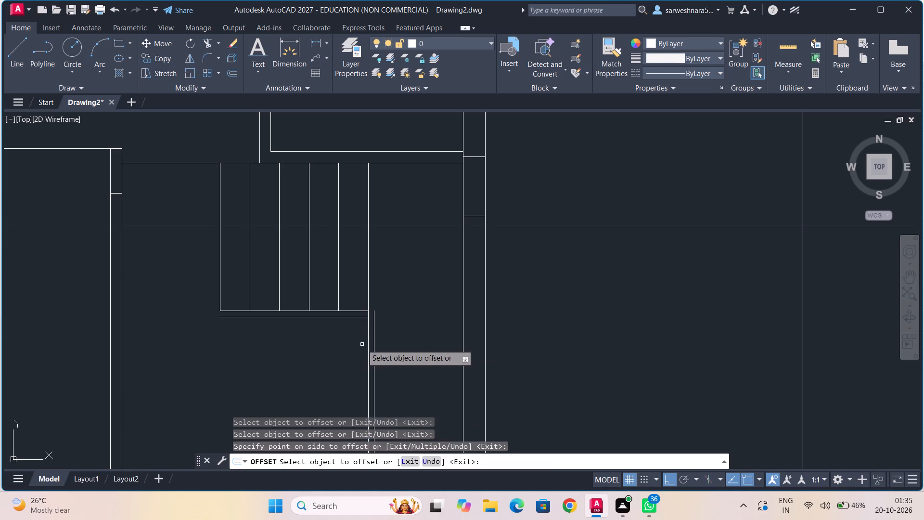
{"action": "left_click", "coordinate": [369, 345]}
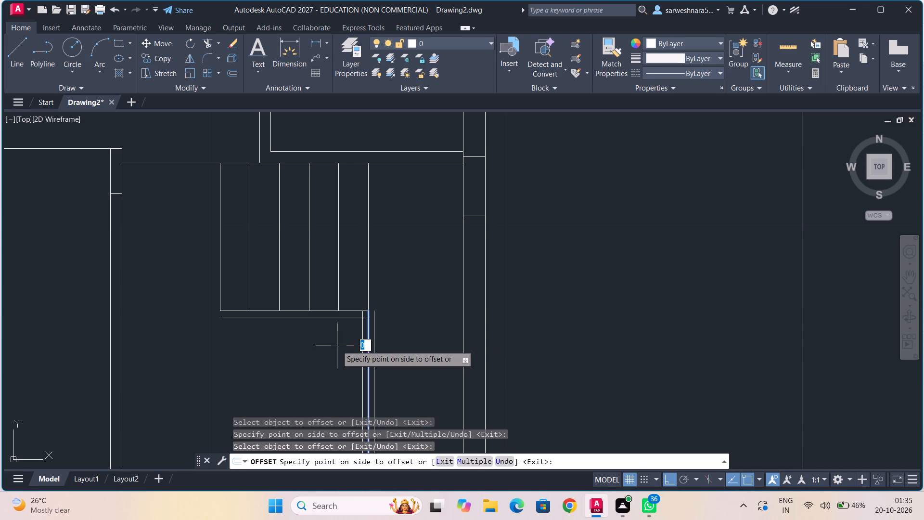
{"action": "left_click", "coordinate": [336, 345]}
Trim away the right-hand offset line and the overlapping ends where the lower horizontal and left vertical offset lines meet.
{"action": "middle_click_drag", "start_coordinate": [337, 338], "coordinate": [262, 276]}
{"action": "scroll", "coordinate": [337, 338], "scroll_direction": "up", "scroll_amount": 1}
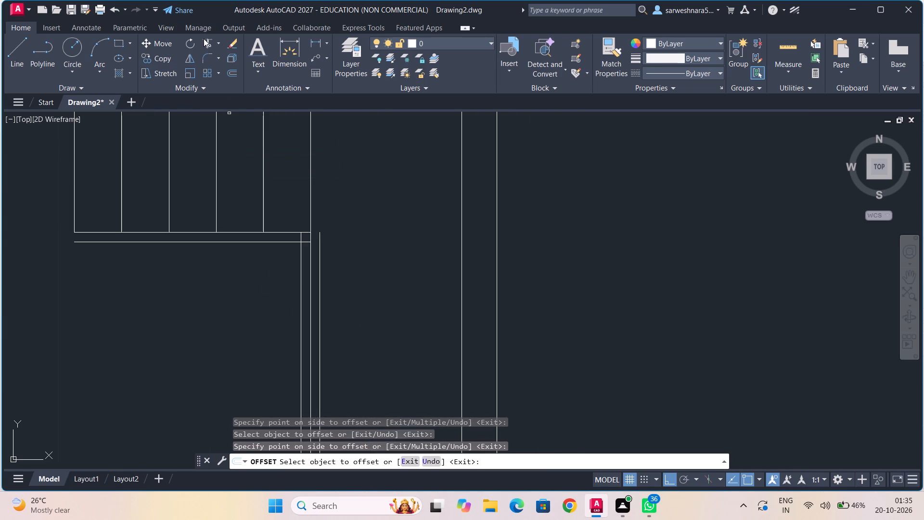
{"action": "left_click", "coordinate": [203, 39]}
{"action": "left_click", "coordinate": [320, 243]}
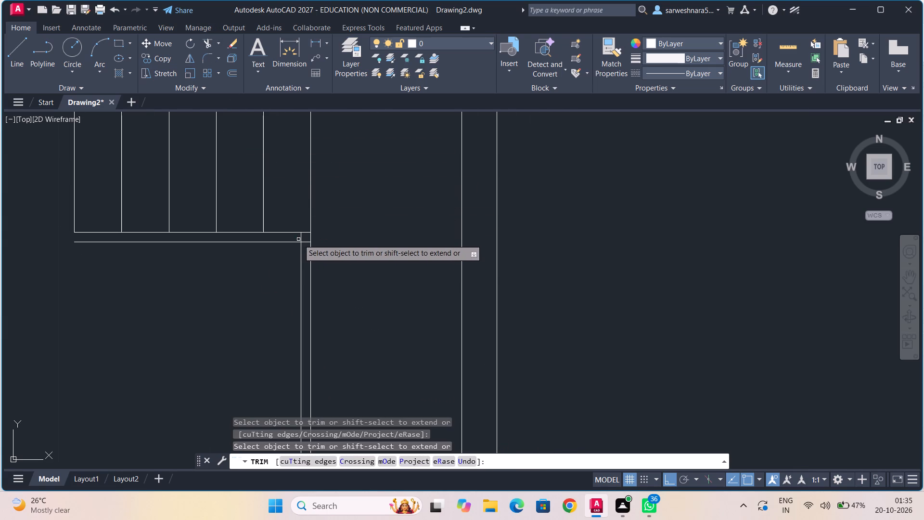
{"action": "left_click", "coordinate": [306, 242]}
{"action": "left_click", "coordinate": [300, 238]}
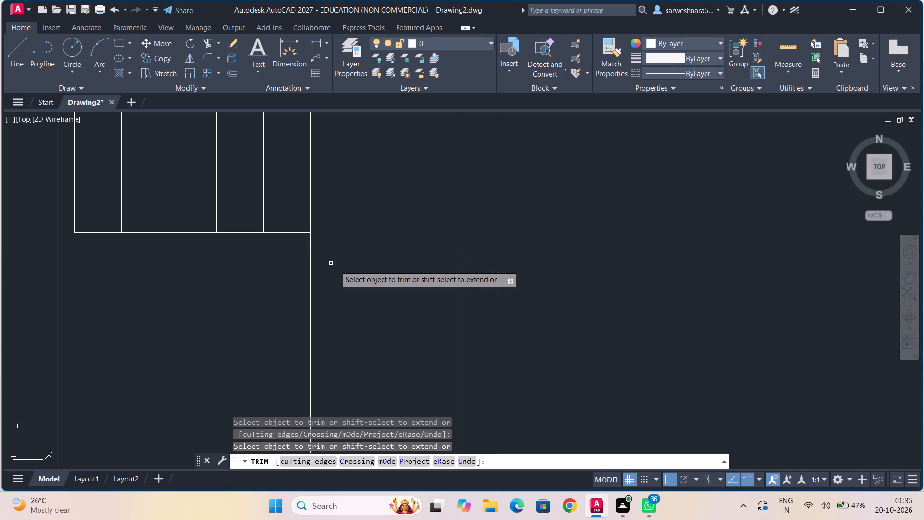
Draw a short vertical line closing the left end between the stair base line and its offset line.
{"action": "scroll", "coordinate": [336, 266], "scroll_direction": "down", "scroll_amount": 1}
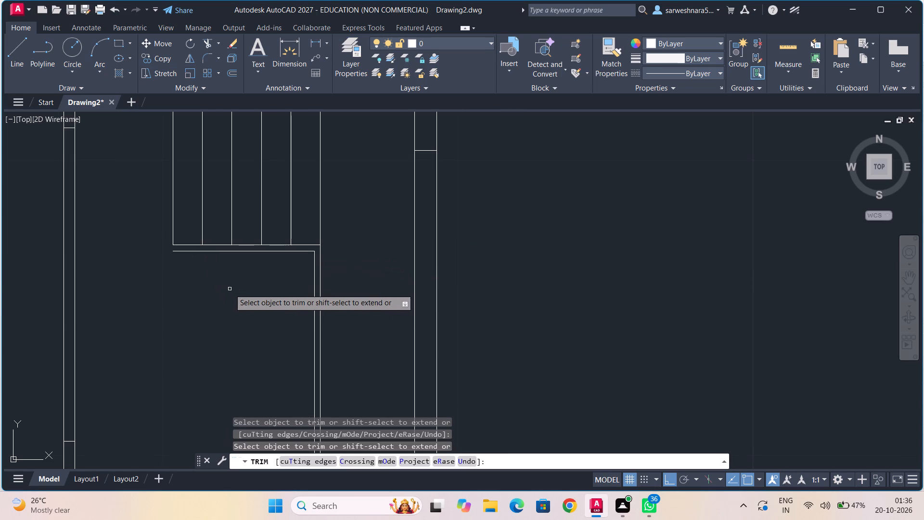
{"action": "middle_click_drag", "start_coordinate": [230, 289], "coordinate": [210, 217]}
{"action": "middle_click_drag", "start_coordinate": [235, 273], "coordinate": [226, 259]}
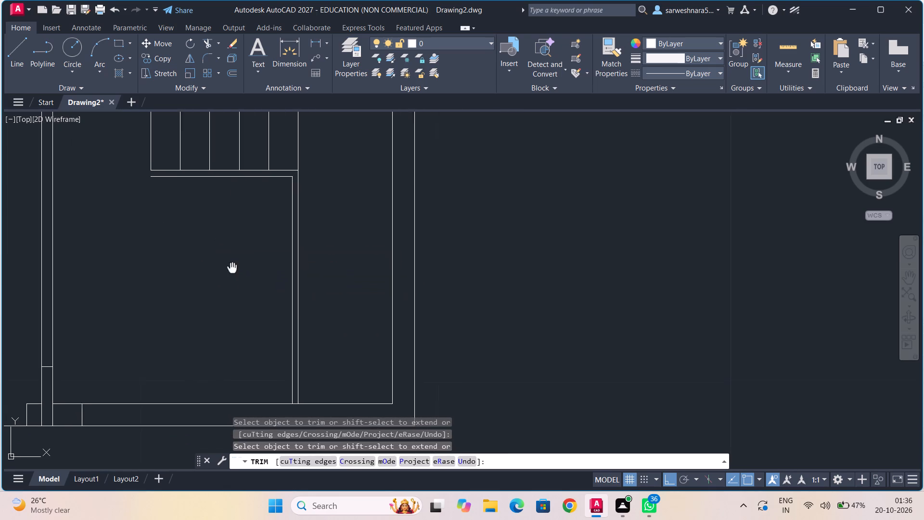
{"action": "middle_click_drag", "start_coordinate": [226, 259], "coordinate": [217, 243]}
{"action": "middle_click_drag", "start_coordinate": [218, 243], "coordinate": [242, 297]}
{"action": "left_click", "coordinate": [24, 65]}
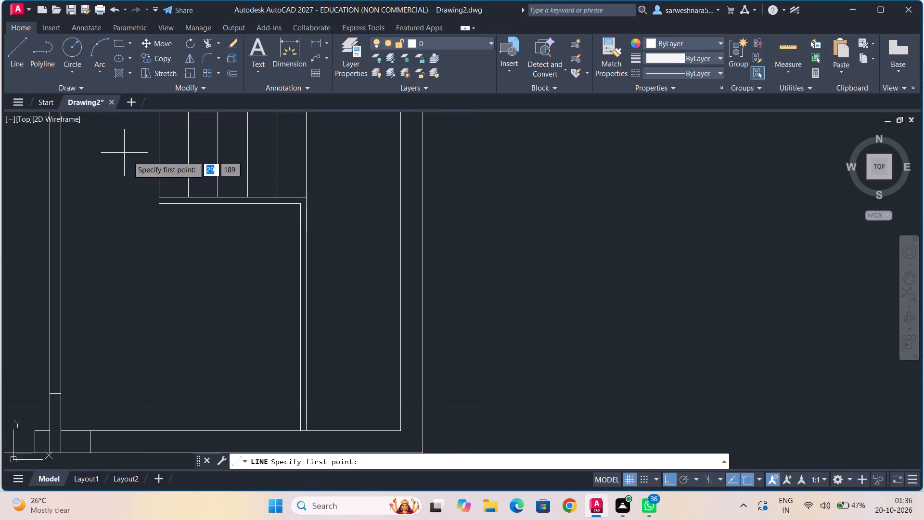
{"action": "left_click", "coordinate": [162, 197]}
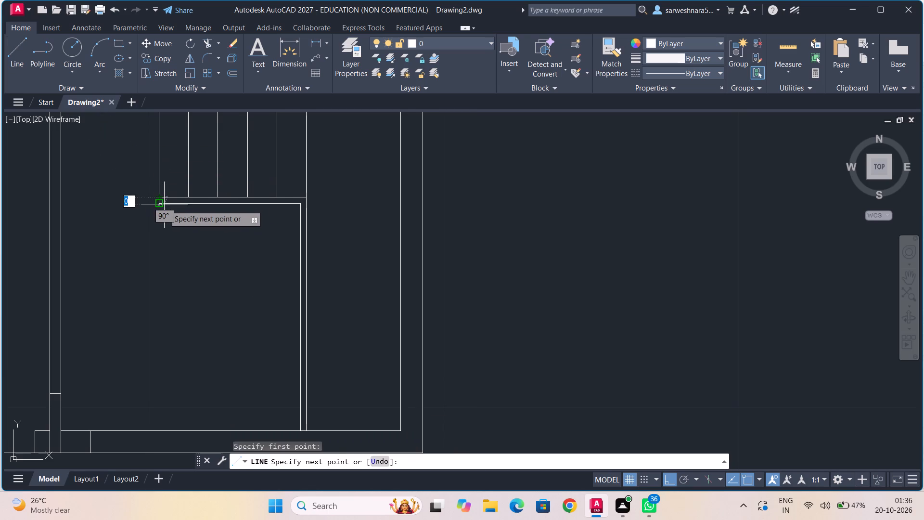
{"action": "left_click", "coordinate": [162, 206]}
{"action": "key", "text": "Escape"}
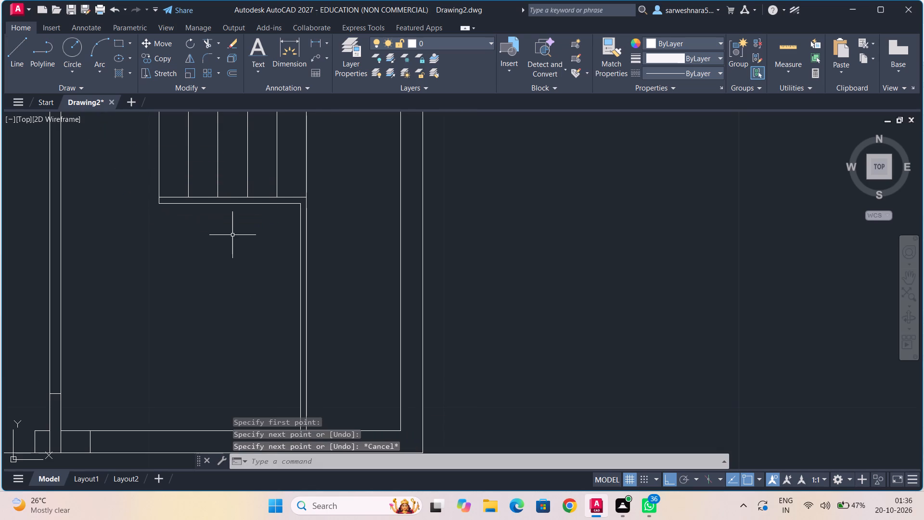
Draw a horizontal line 3.2 long from the lower-right corner of the stair lines to the right wall's inner face.
{"action": "middle_click_drag", "start_coordinate": [241, 239], "coordinate": [179, 221]}
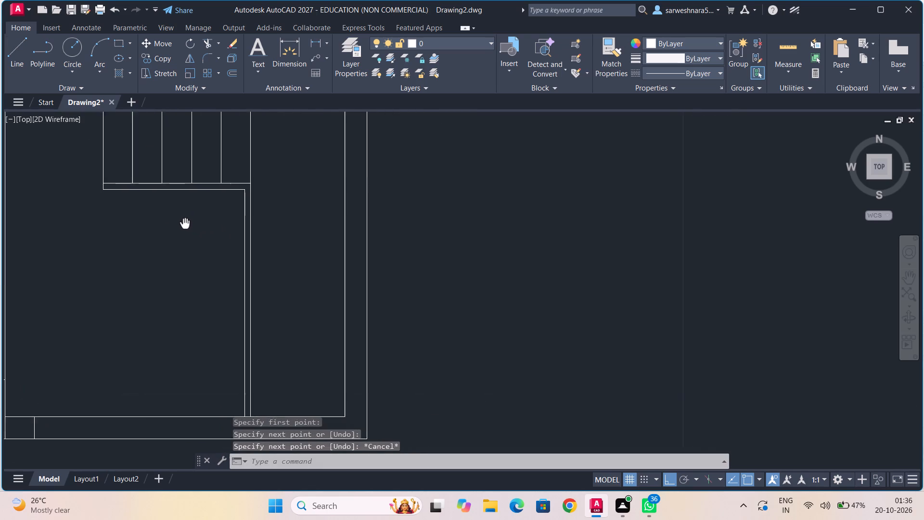
{"action": "middle_click_drag", "start_coordinate": [179, 221], "coordinate": [143, 230]}
{"action": "left_click", "coordinate": [19, 65]}
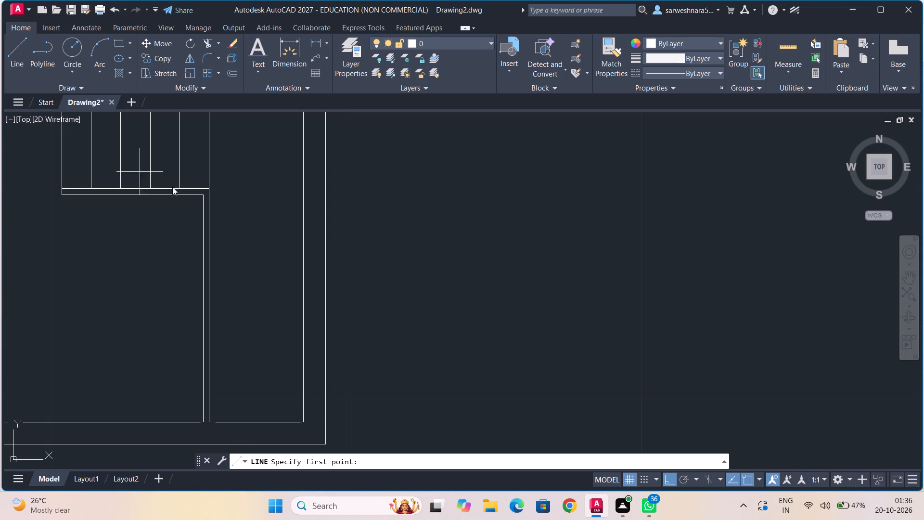
{"action": "left_click", "coordinate": [210, 188]}
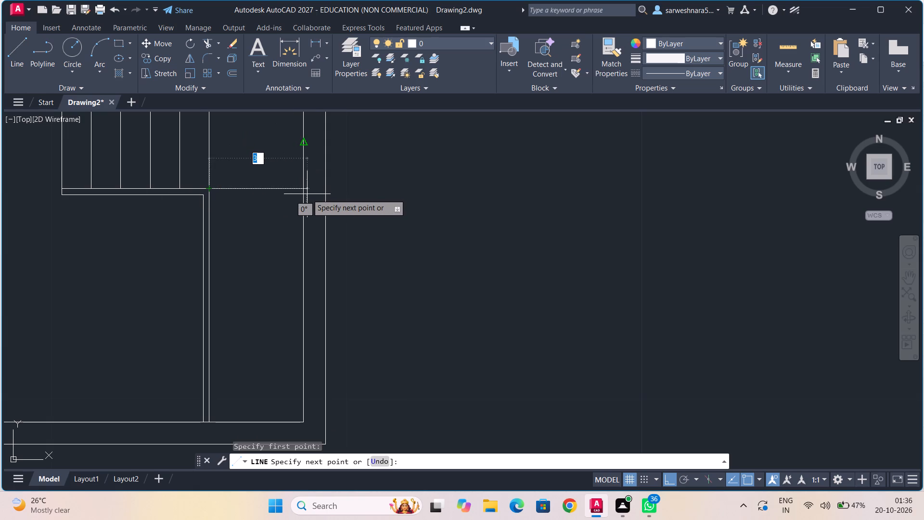
{"action": "type", "text": "3.2"}
{"action": "key", "text": "Return"}
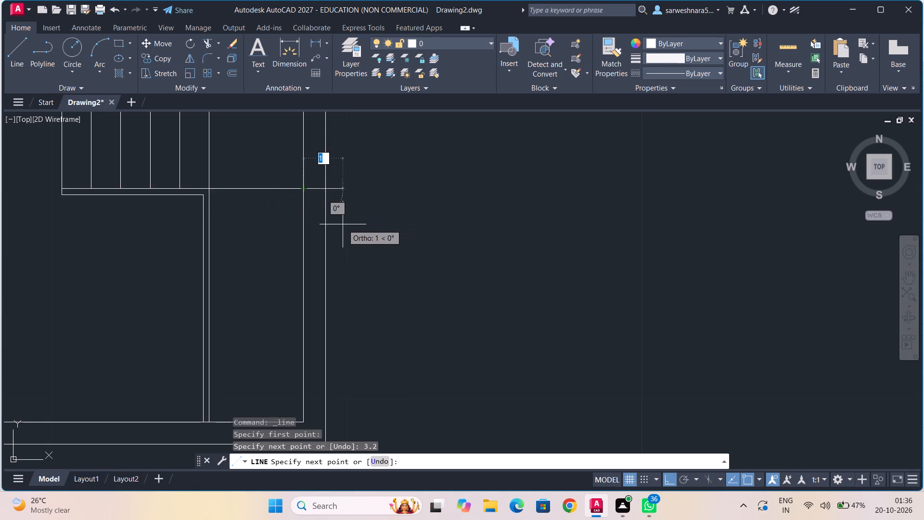
{"action": "scroll", "coordinate": [334, 225], "scroll_direction": "up", "scroll_amount": 2}
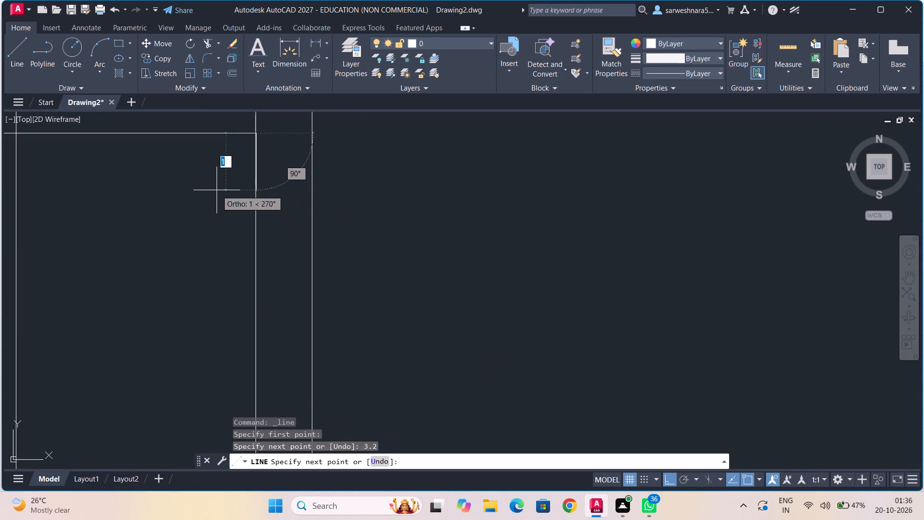
{"action": "middle_click_drag", "start_coordinate": [195, 187], "coordinate": [183, 347]}
{"action": "scroll", "coordinate": [248, 293], "scroll_direction": "up", "scroll_amount": 5}
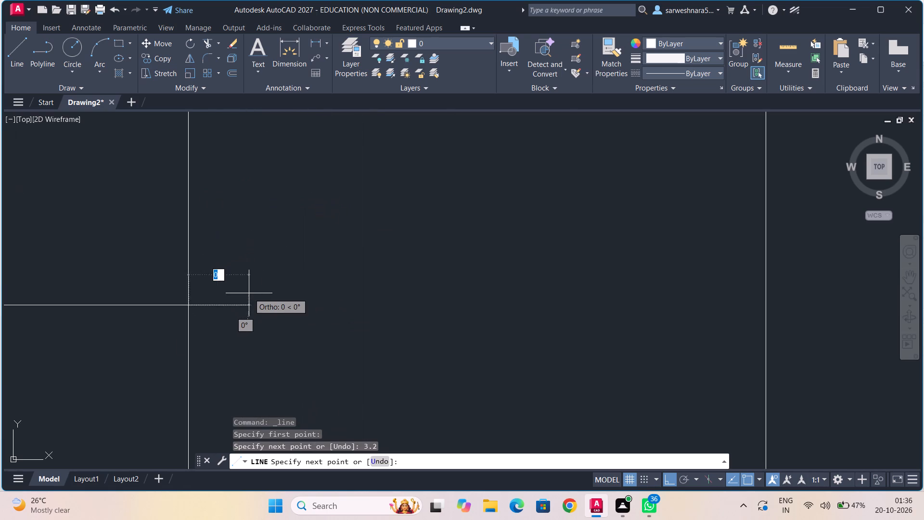
{"action": "scroll", "coordinate": [249, 293], "scroll_direction": "up", "scroll_amount": 3}
{"action": "middle_click_drag", "start_coordinate": [152, 287], "coordinate": [399, 237]}
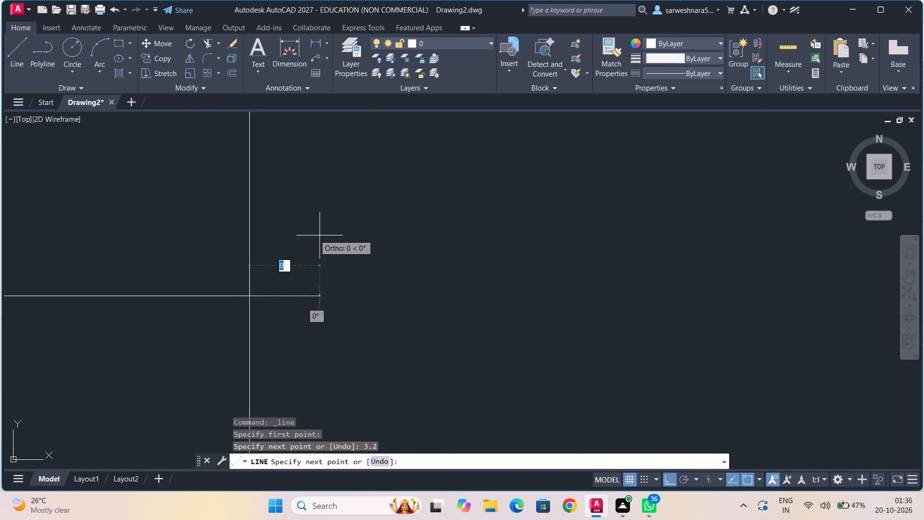
{"action": "key", "text": "Escape"}
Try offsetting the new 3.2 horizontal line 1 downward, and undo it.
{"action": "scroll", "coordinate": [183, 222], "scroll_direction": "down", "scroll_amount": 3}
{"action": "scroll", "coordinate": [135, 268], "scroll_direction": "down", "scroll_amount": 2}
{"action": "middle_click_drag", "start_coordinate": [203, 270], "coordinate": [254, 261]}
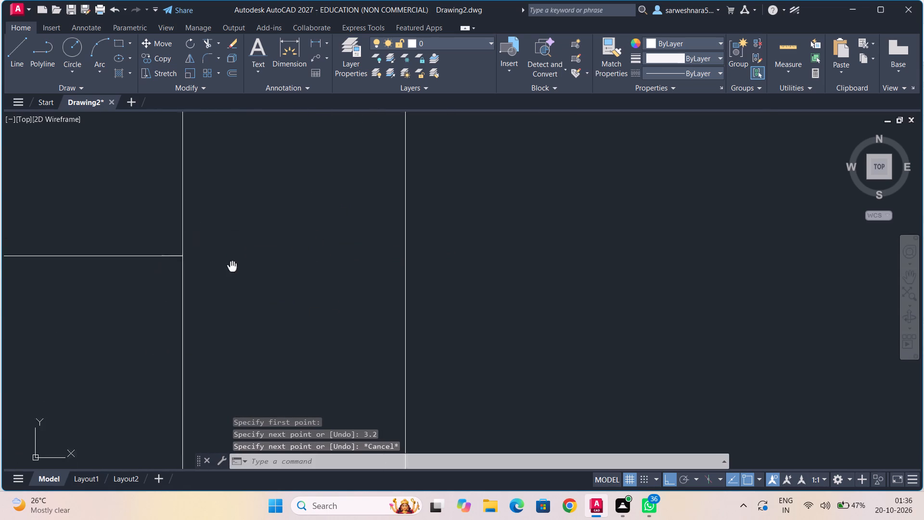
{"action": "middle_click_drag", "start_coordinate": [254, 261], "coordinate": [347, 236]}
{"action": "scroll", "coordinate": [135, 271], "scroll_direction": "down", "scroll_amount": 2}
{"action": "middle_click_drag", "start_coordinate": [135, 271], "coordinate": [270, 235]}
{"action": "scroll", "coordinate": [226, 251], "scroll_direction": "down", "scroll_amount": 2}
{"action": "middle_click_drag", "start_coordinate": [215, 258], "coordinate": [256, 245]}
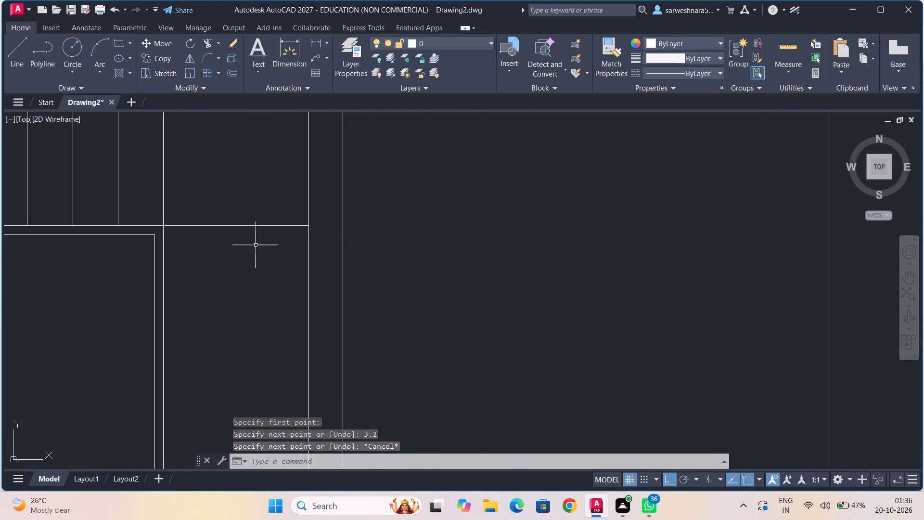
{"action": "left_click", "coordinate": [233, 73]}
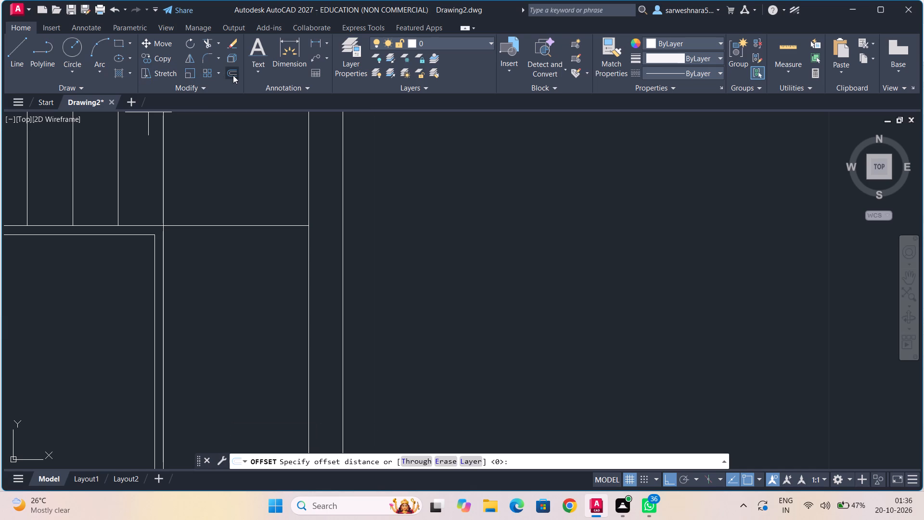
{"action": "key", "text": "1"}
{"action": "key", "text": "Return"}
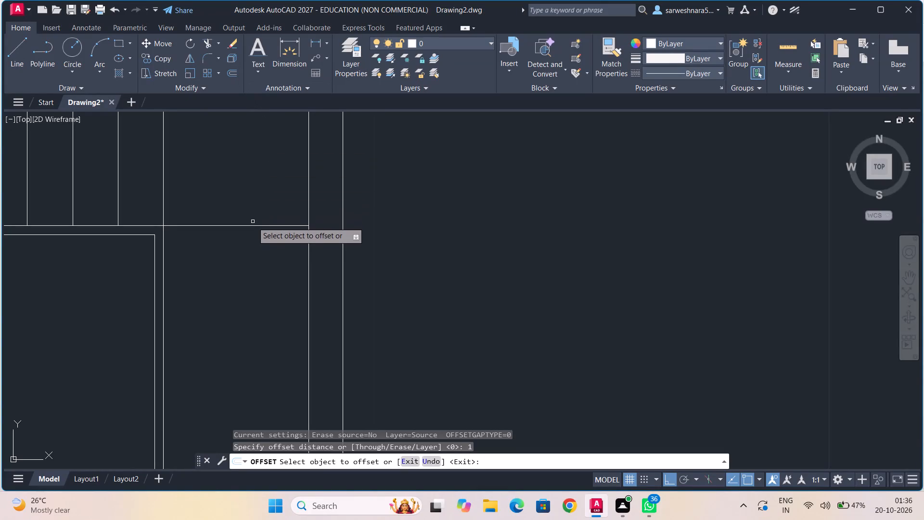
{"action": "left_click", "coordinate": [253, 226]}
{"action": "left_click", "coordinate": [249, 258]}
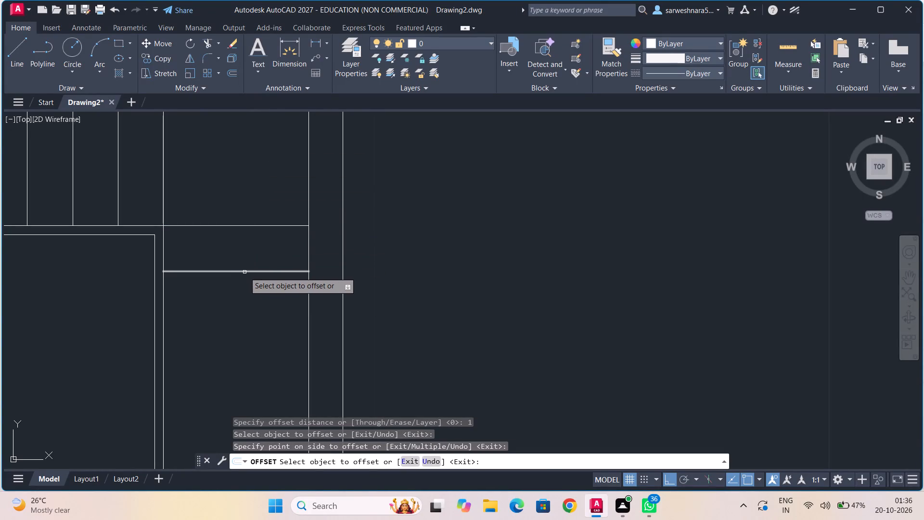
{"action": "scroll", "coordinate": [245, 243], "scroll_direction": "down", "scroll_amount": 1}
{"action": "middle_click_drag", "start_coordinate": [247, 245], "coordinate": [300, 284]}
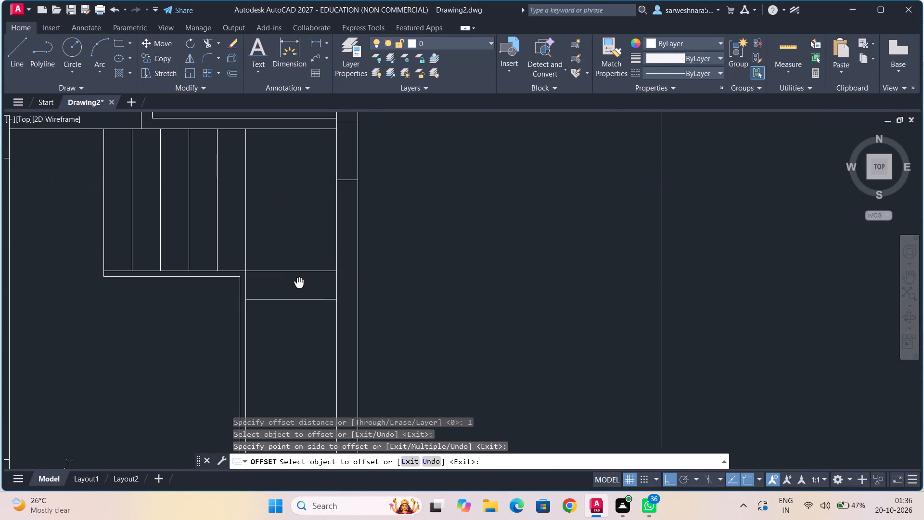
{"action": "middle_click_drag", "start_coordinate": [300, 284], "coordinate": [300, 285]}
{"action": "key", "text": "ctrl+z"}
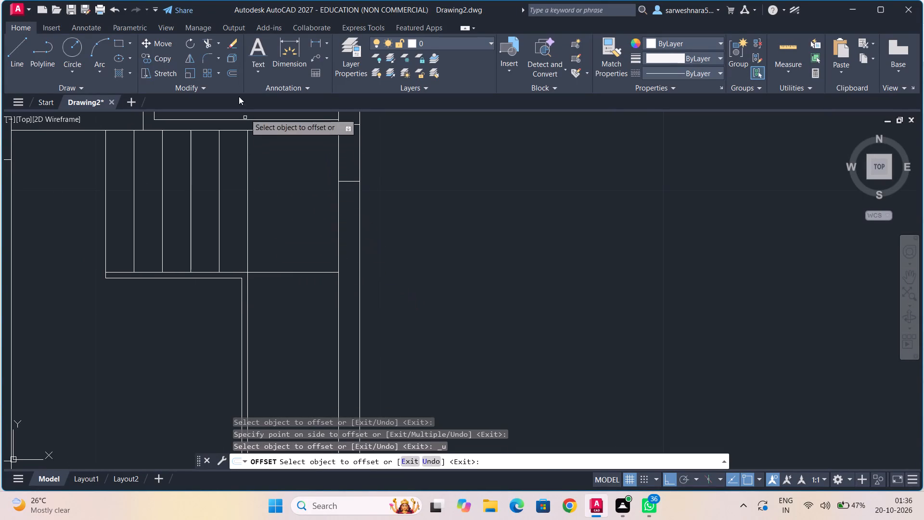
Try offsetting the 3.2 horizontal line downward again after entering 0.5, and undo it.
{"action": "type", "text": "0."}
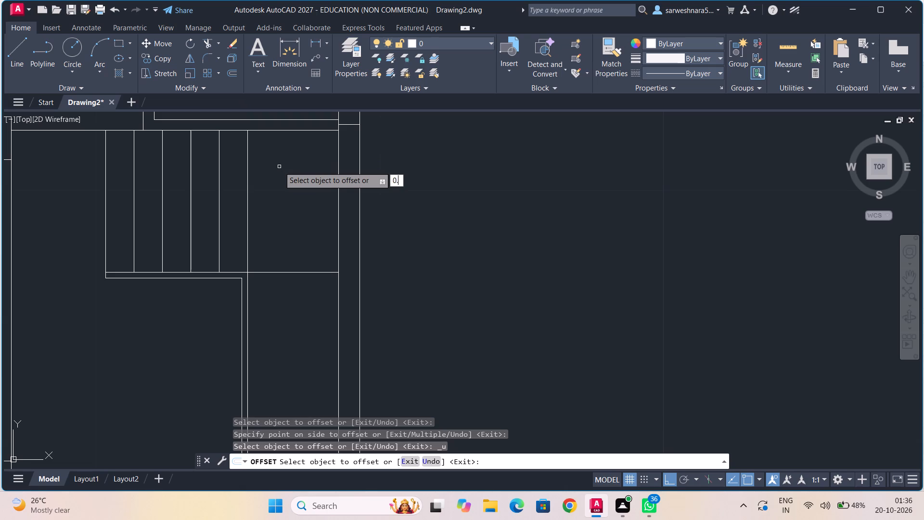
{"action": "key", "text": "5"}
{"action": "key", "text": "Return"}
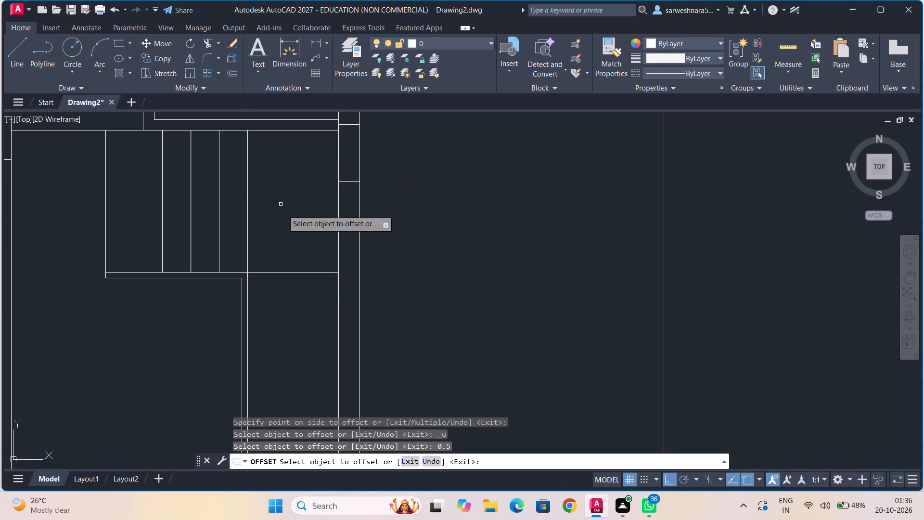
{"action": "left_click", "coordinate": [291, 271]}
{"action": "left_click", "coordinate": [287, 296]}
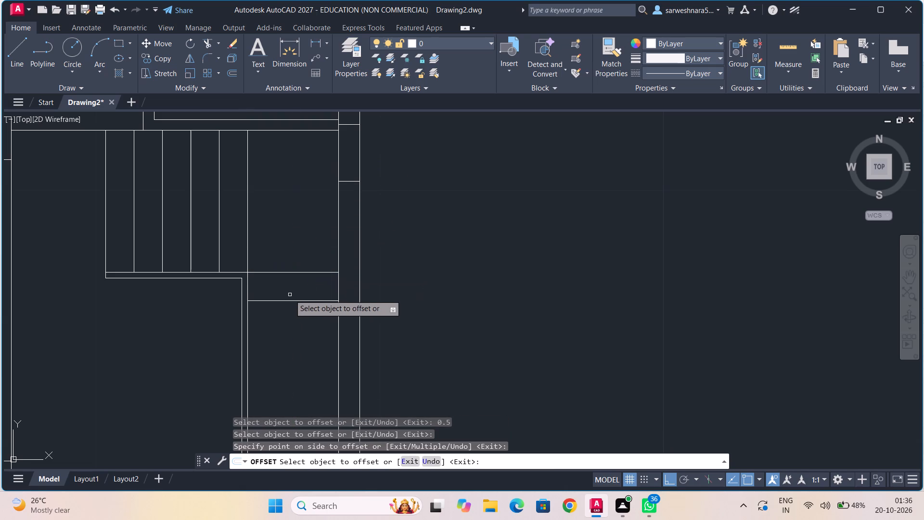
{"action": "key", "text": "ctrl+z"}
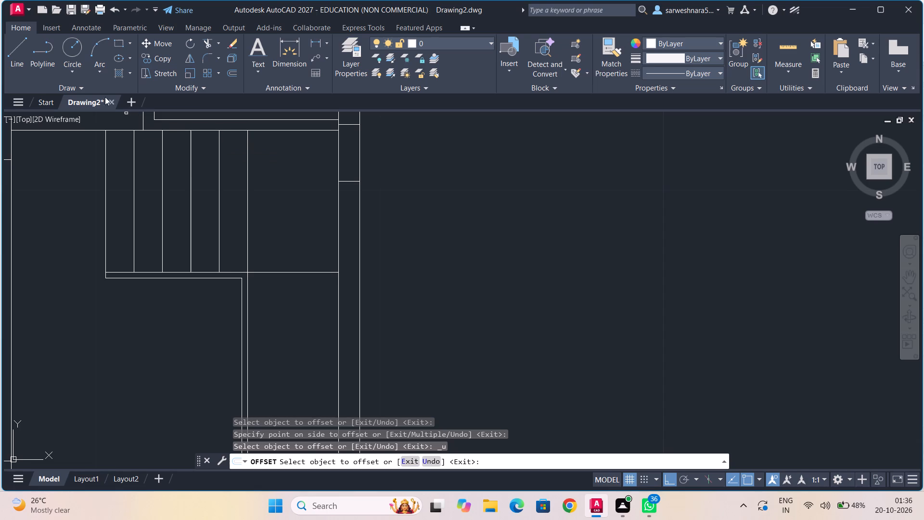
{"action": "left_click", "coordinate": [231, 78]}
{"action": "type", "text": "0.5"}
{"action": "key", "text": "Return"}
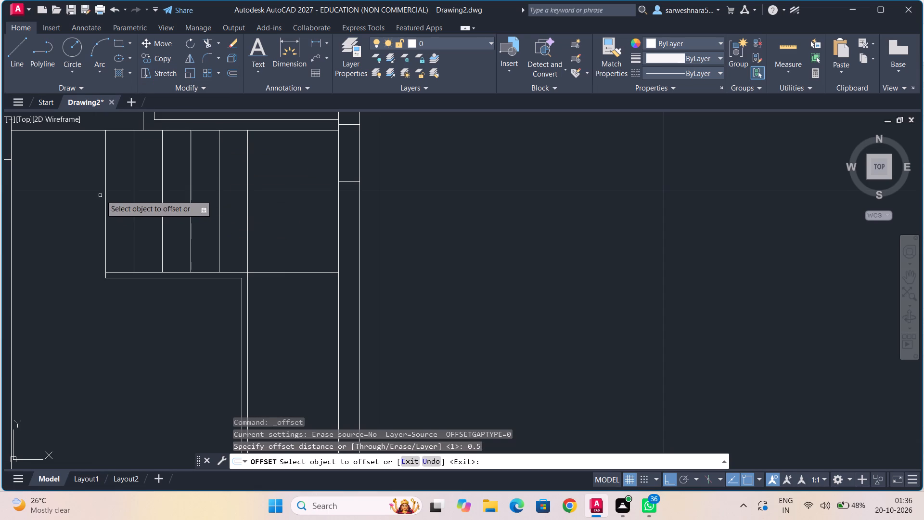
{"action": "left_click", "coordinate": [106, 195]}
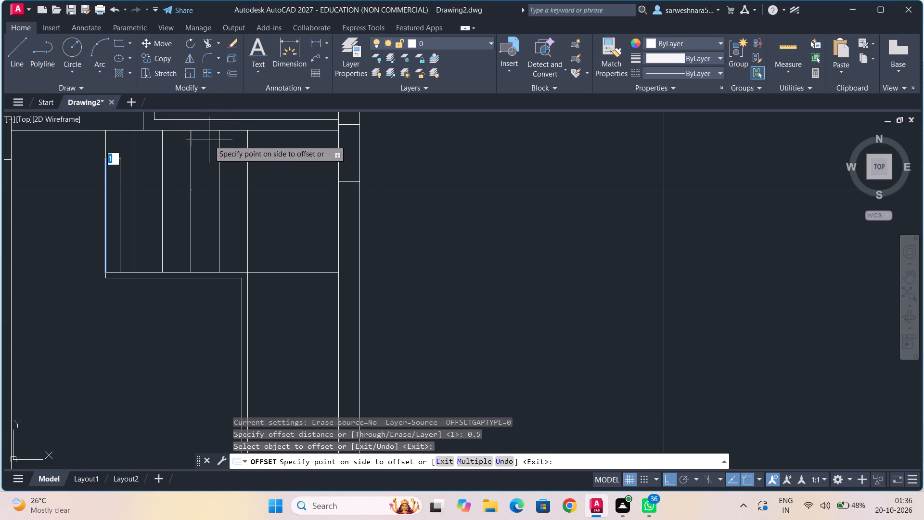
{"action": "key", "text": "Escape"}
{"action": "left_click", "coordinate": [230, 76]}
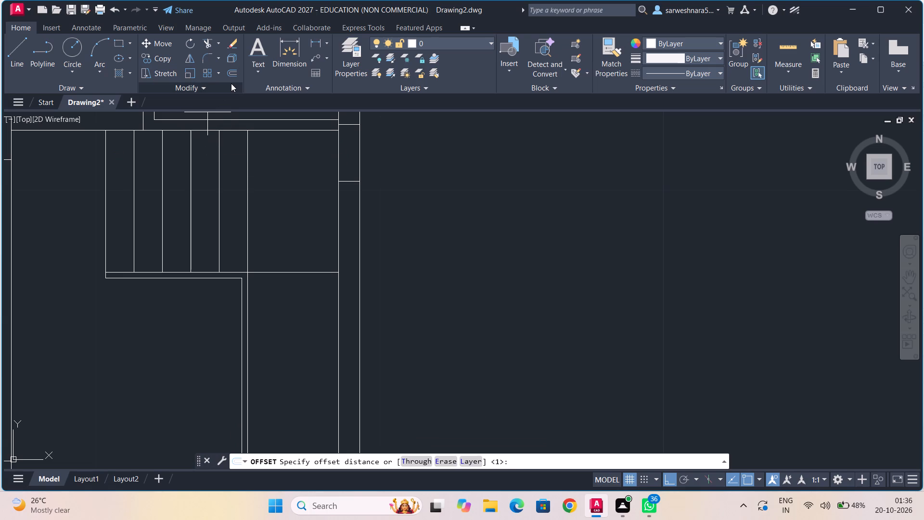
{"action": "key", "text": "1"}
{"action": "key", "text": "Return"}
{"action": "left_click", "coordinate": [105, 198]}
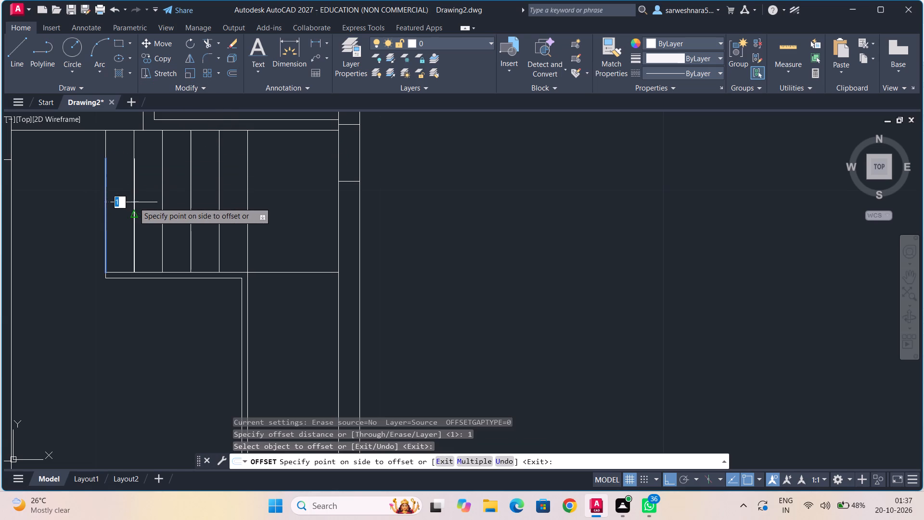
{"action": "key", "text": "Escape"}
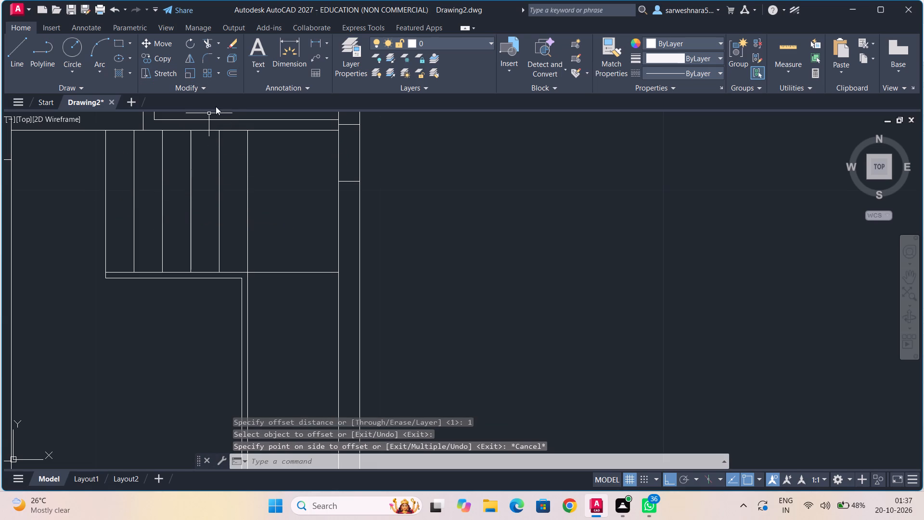
Offset the 3.2 horizontal line 1 downward three times in succession to start the lower stair flight's treads.
{"action": "left_click", "coordinate": [231, 77]}
{"action": "key", "text": "1"}
{"action": "key", "text": "Return"}
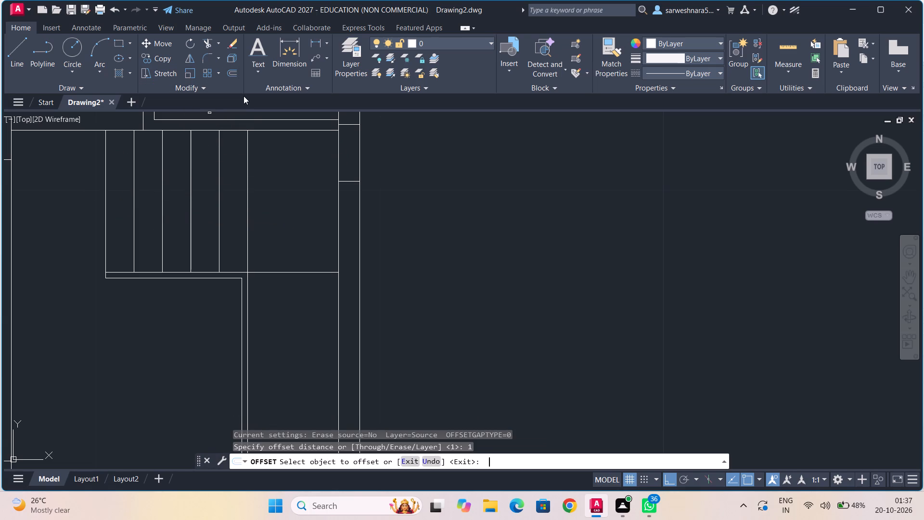
{"action": "left_click_drag", "start_coordinate": [297, 271], "coordinate": [298, 275]}
{"action": "left_click", "coordinate": [298, 295]}
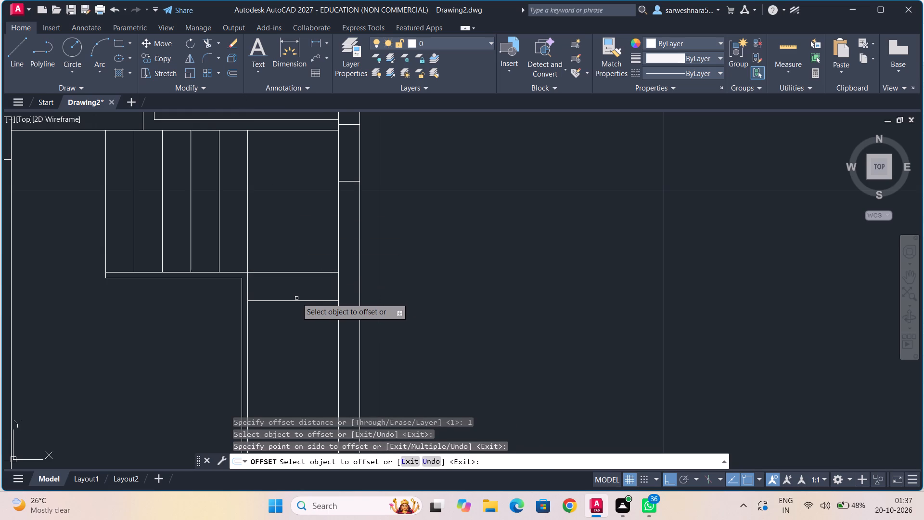
{"action": "scroll", "coordinate": [296, 298], "scroll_direction": "down", "scroll_amount": 1}
{"action": "middle_click_drag", "start_coordinate": [296, 338], "coordinate": [288, 261]}
{"action": "left_click", "coordinate": [291, 224]}
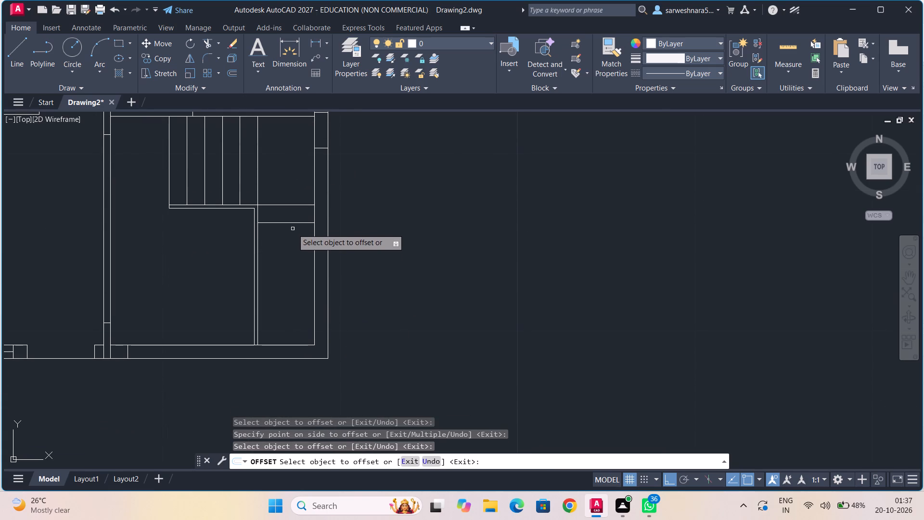
{"action": "left_click", "coordinate": [293, 224]}
{"action": "left_click", "coordinate": [294, 230]}
{"action": "left_click", "coordinate": [294, 240]}
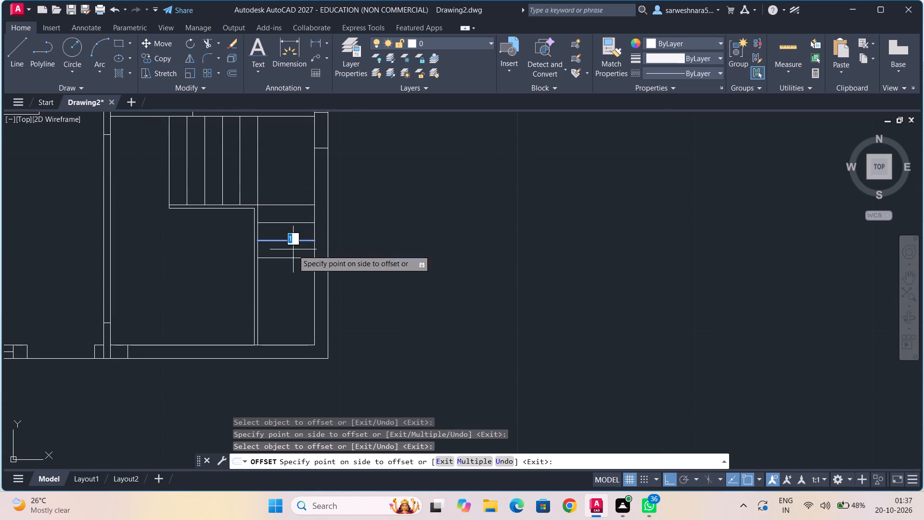
{"action": "left_click", "coordinate": [293, 250]}
Continue the lower flight with three more tread lines, each offset 1 below the previous one.
{"action": "left_click", "coordinate": [293, 258]}
{"action": "left_click", "coordinate": [293, 265]}
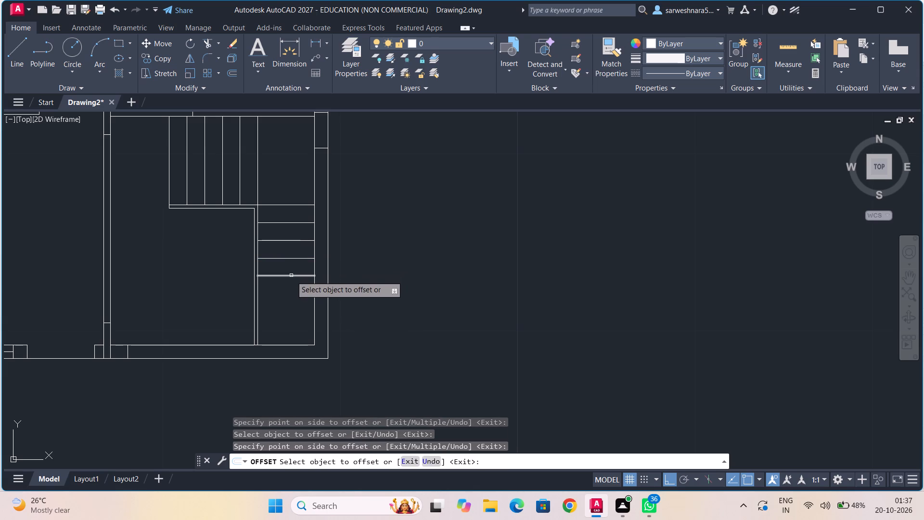
{"action": "left_click", "coordinate": [291, 276]}
{"action": "left_click", "coordinate": [290, 283]}
{"action": "left_click", "coordinate": [289, 295]}
{"action": "left_click", "coordinate": [289, 300]}
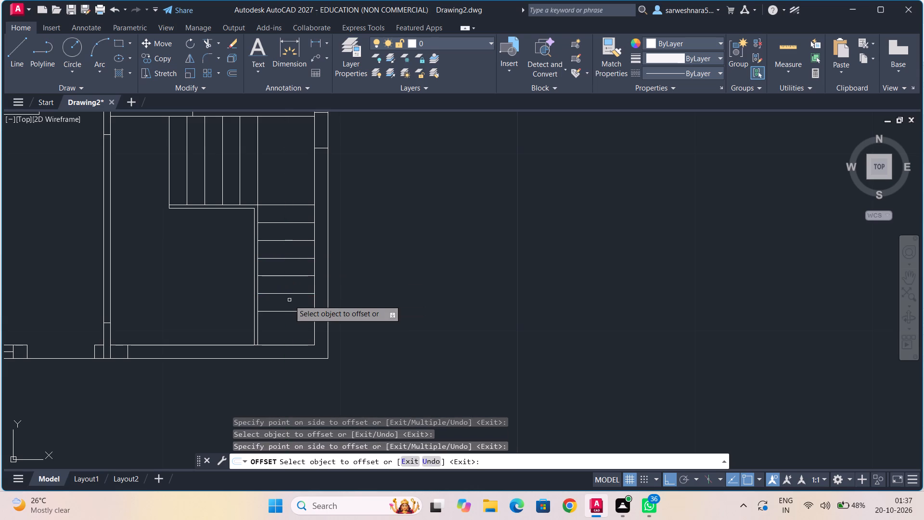
{"action": "middle_click_drag", "start_coordinate": [294, 294], "coordinate": [283, 253]}
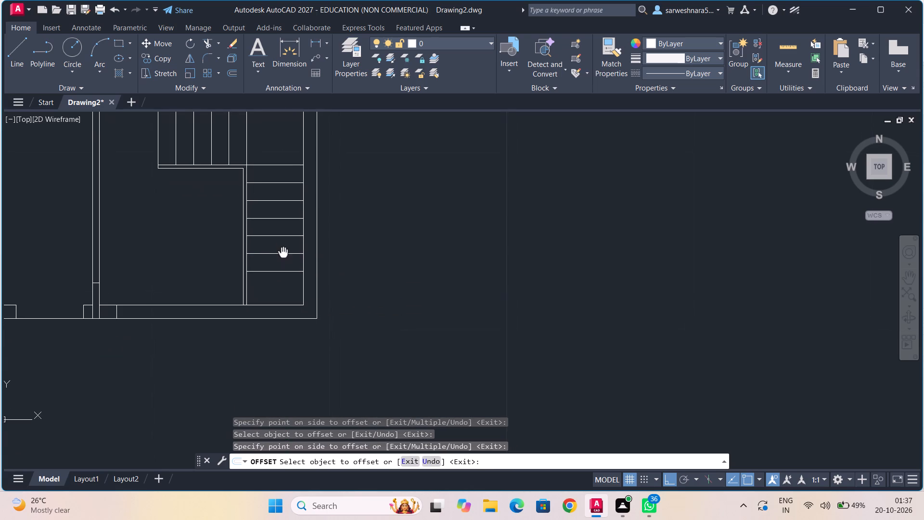
{"action": "middle_click_drag", "start_coordinate": [283, 253], "coordinate": [283, 253]}
{"action": "scroll", "coordinate": [276, 308], "scroll_direction": "up", "scroll_amount": 2}
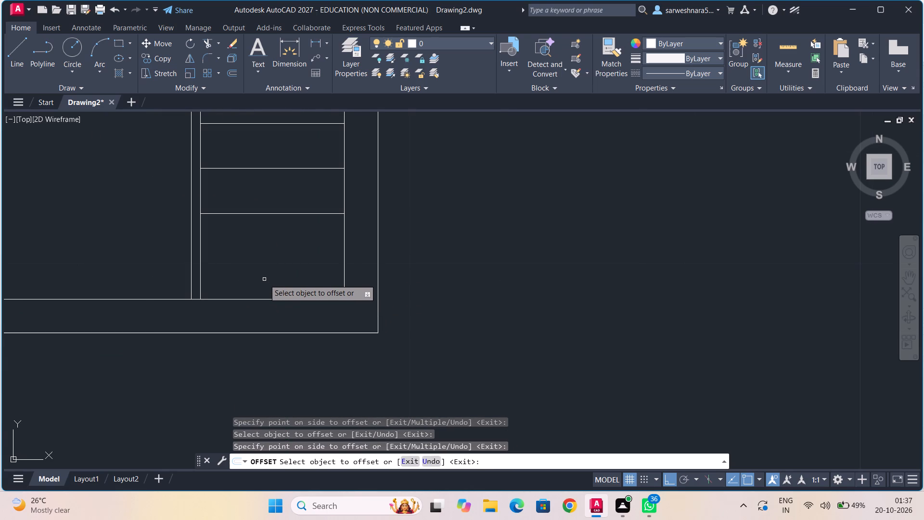
{"action": "key", "text": "Escape"}
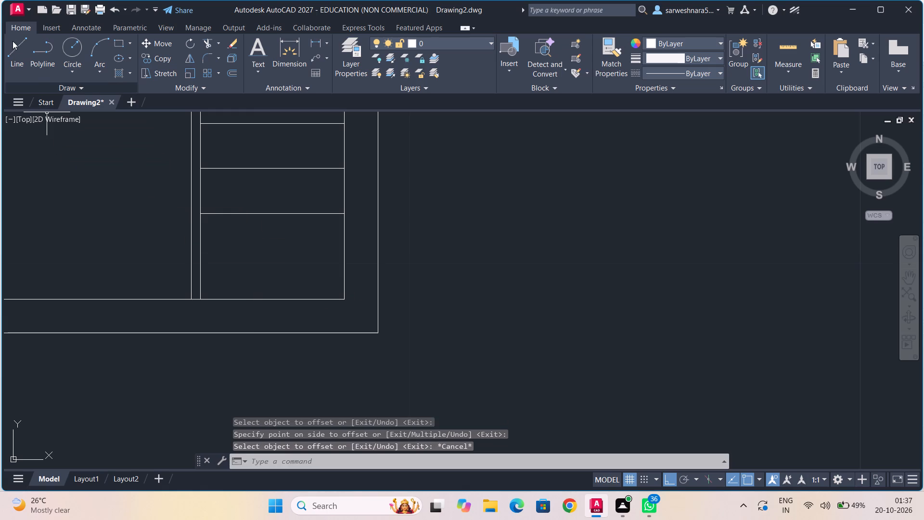
Draw a box outline from the foot of the stair's inner edge line: 0.5 up, 1 left, 0.5 down to the bottom wall.
{"action": "left_click_drag", "start_coordinate": [13, 34], "coordinate": [21, 39]}
{"action": "left_click", "coordinate": [28, 49]}
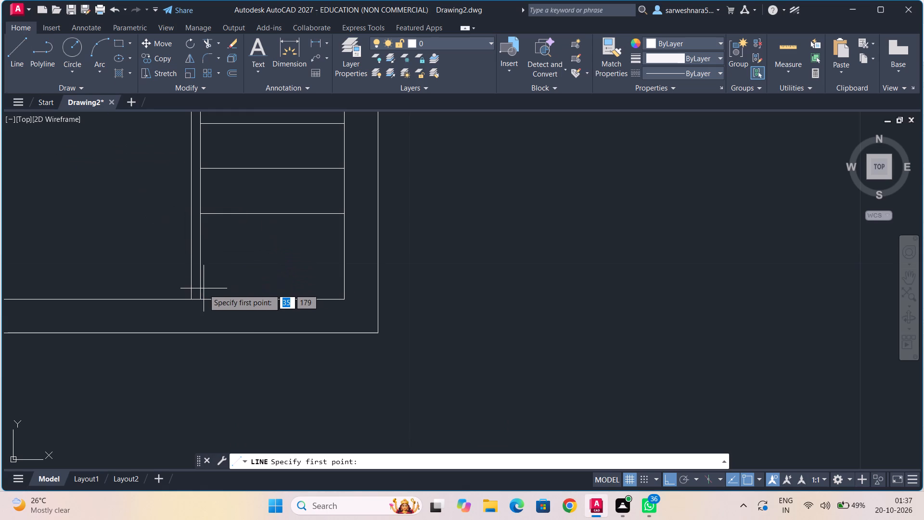
{"action": "left_click", "coordinate": [204, 299]}
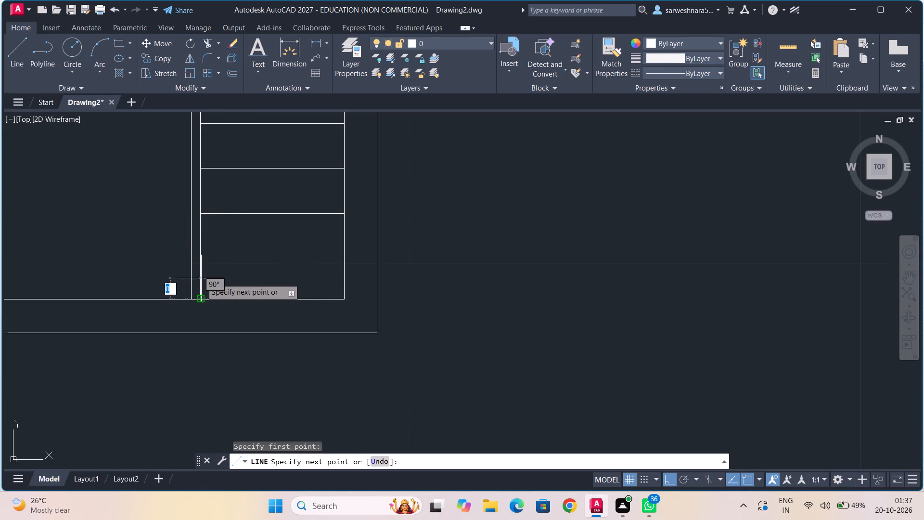
{"action": "type", "text": "0.5"}
{"action": "key", "text": "Return"}
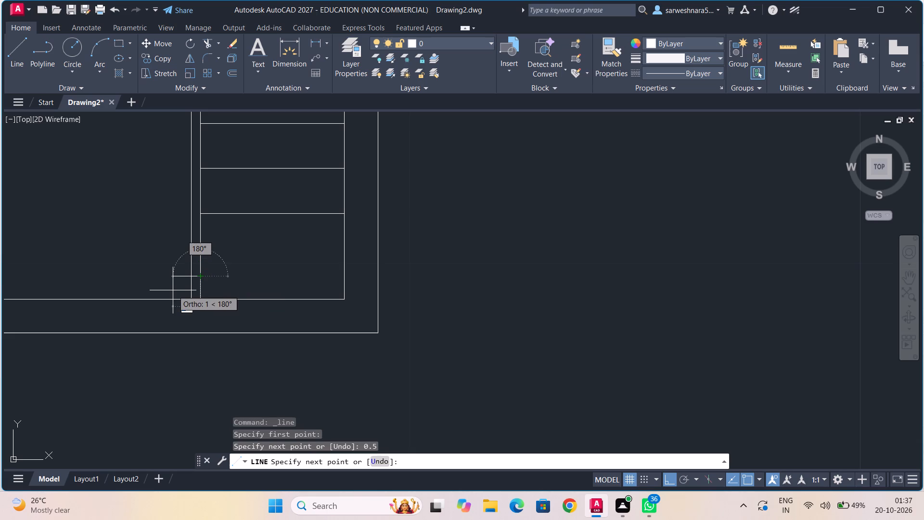
{"action": "key", "text": "1"}
{"action": "key", "text": "Return"}
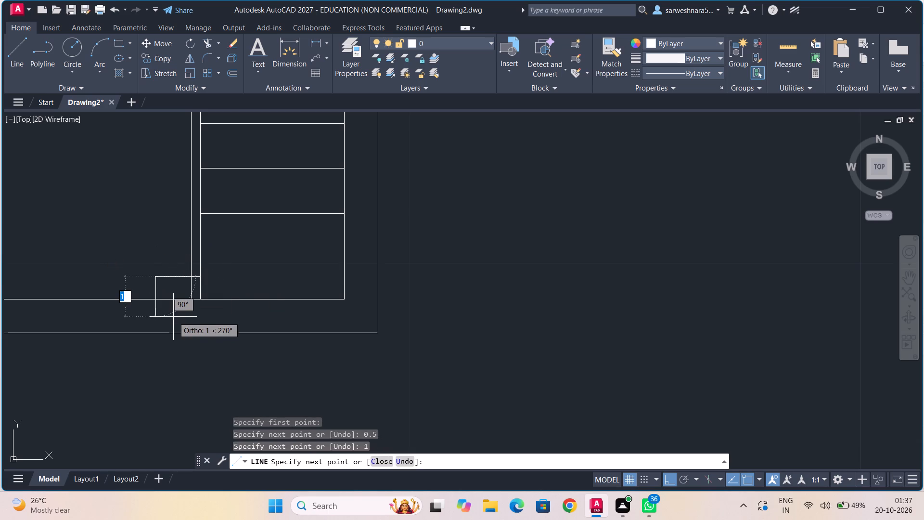
{"action": "type", "text": "0.5"}
{"action": "key", "text": "Return"}
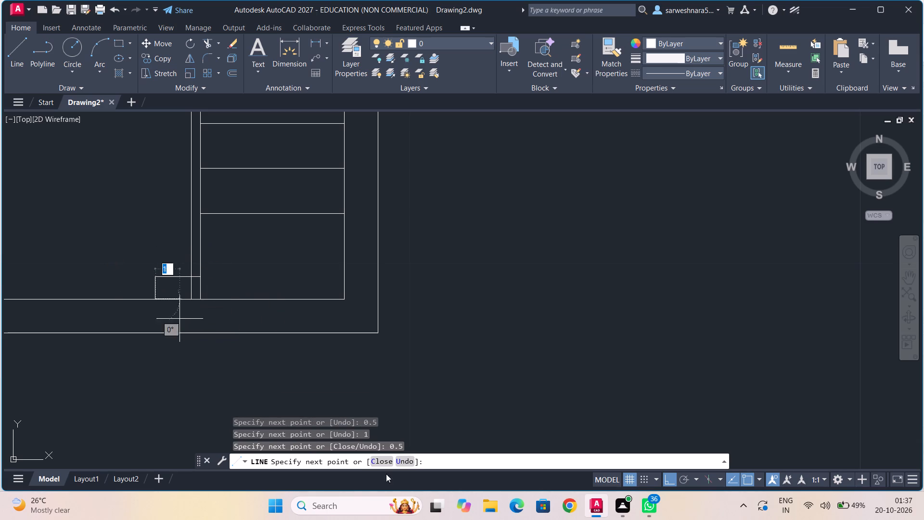
{"action": "key", "text": "Escape"}
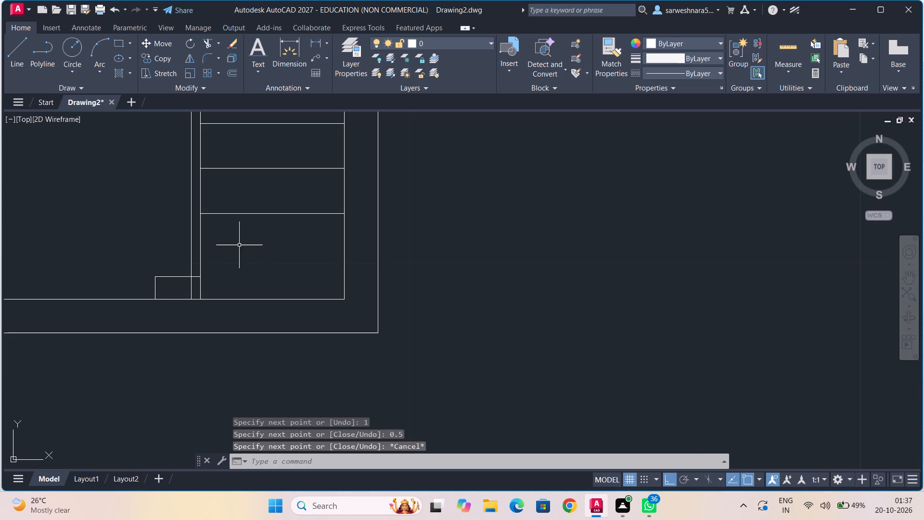
Draw a line along the small box's top edge to its midpoint, continuing 0.5 down to the bottom wall's inner line.
{"action": "left_click", "coordinate": [22, 49]}
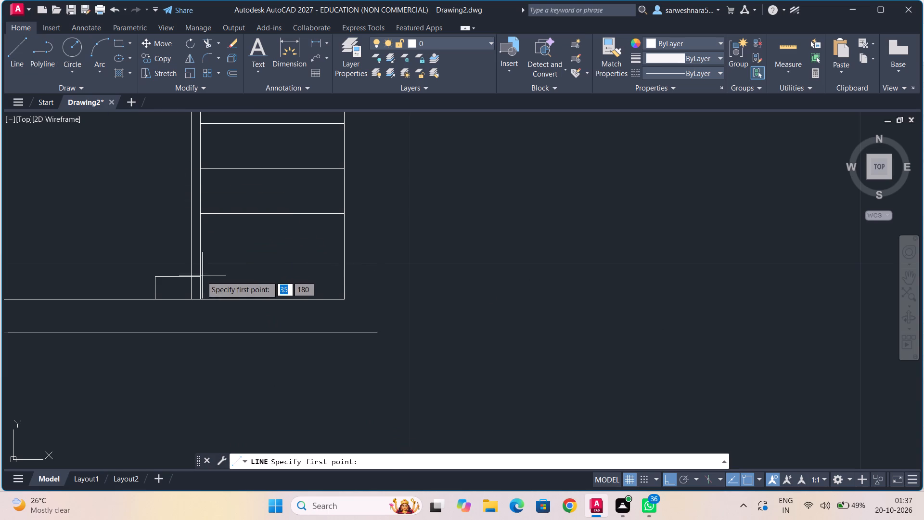
{"action": "left_click", "coordinate": [189, 277]}
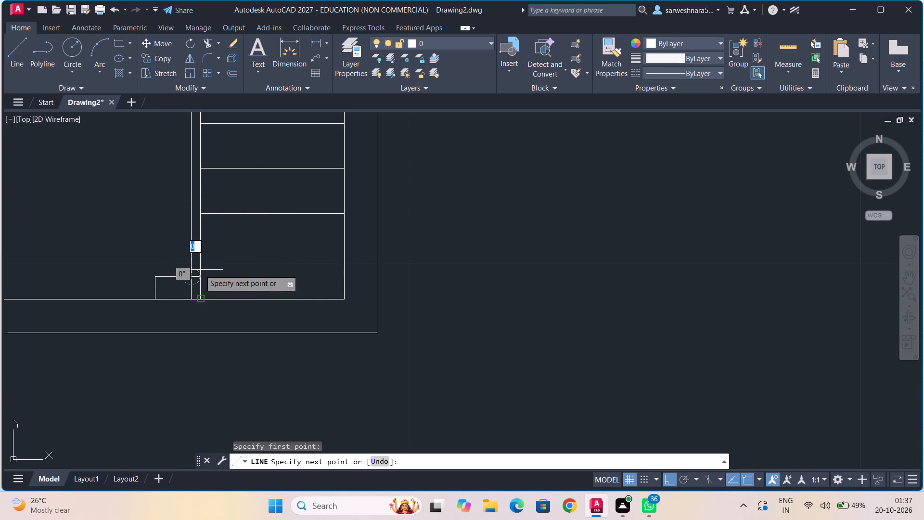
{"action": "left_click", "coordinate": [178, 276]}
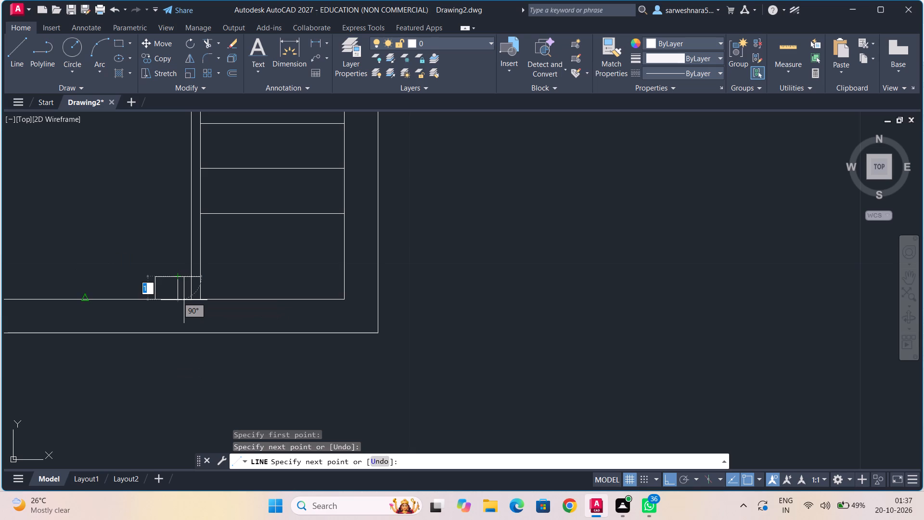
{"action": "type", "text": "0.5"}
{"action": "key", "text": "Return"}
{"action": "key", "text": "Escape"}
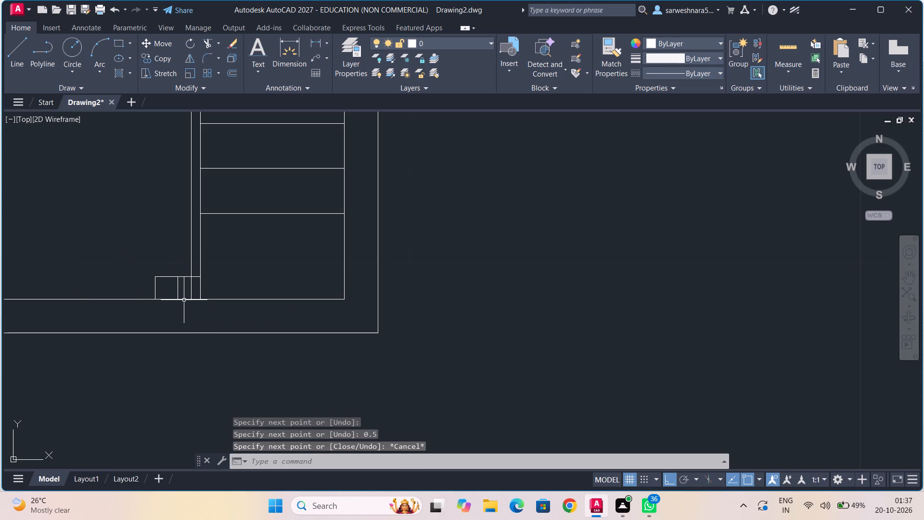
Trim away the box's left half and the stair side line inside it, leaving a 0.5 square post.
{"action": "scroll", "coordinate": [181, 305], "scroll_direction": "up", "scroll_amount": 2}
{"action": "middle_click_drag", "start_coordinate": [181, 304], "coordinate": [197, 323]}
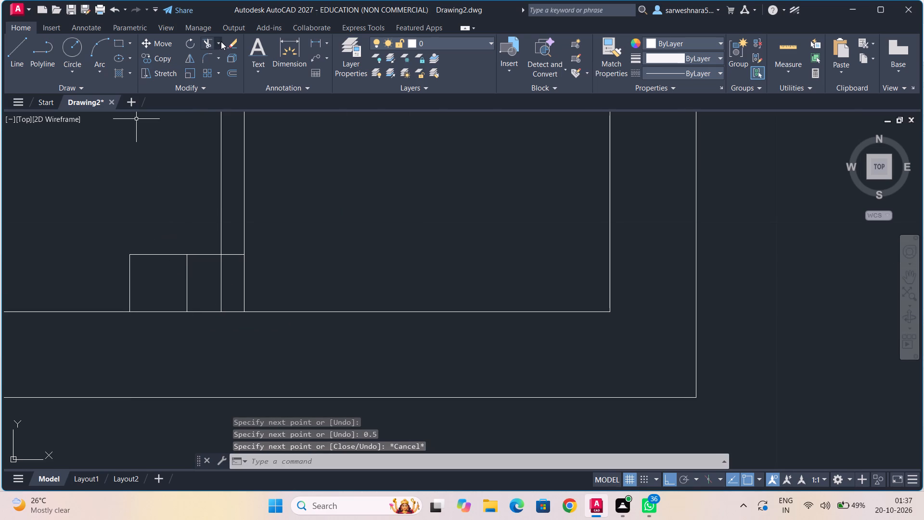
{"action": "left_click", "coordinate": [210, 42]}
{"action": "left_click", "coordinate": [131, 268]}
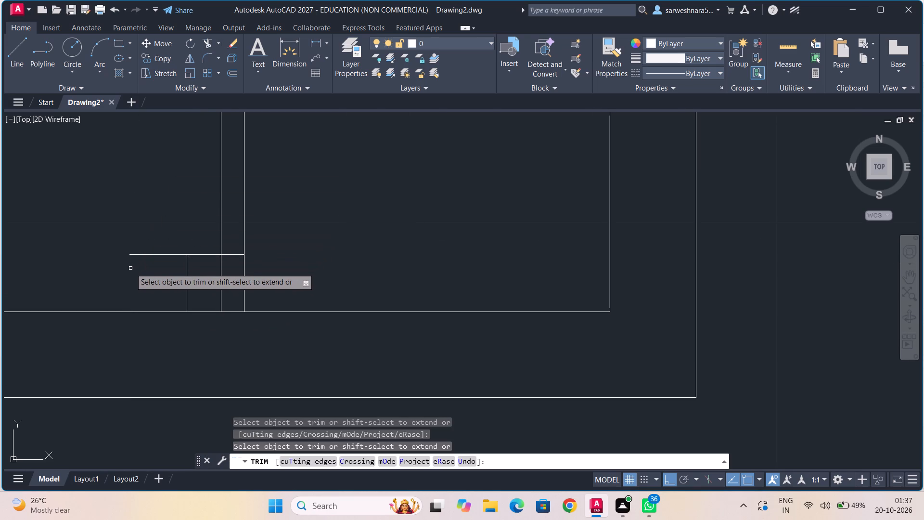
{"action": "left_click", "coordinate": [150, 254]}
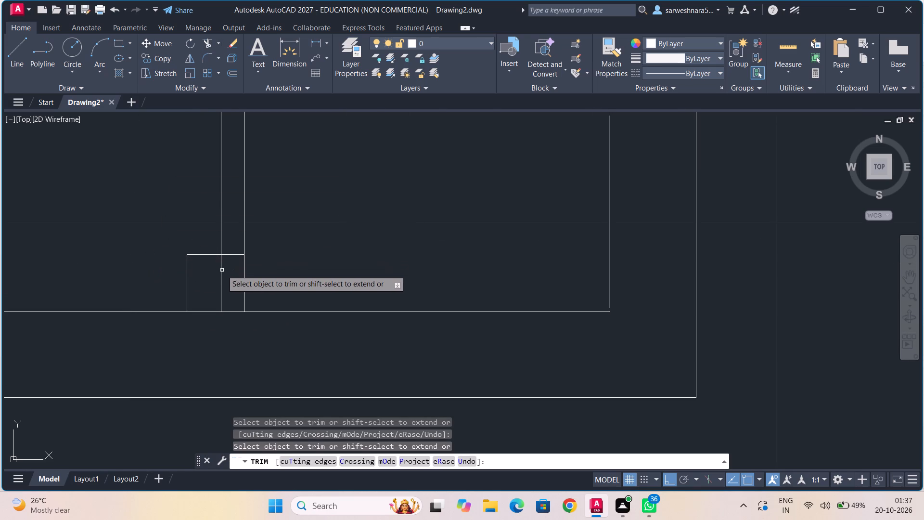
{"action": "left_click", "coordinate": [222, 270]}
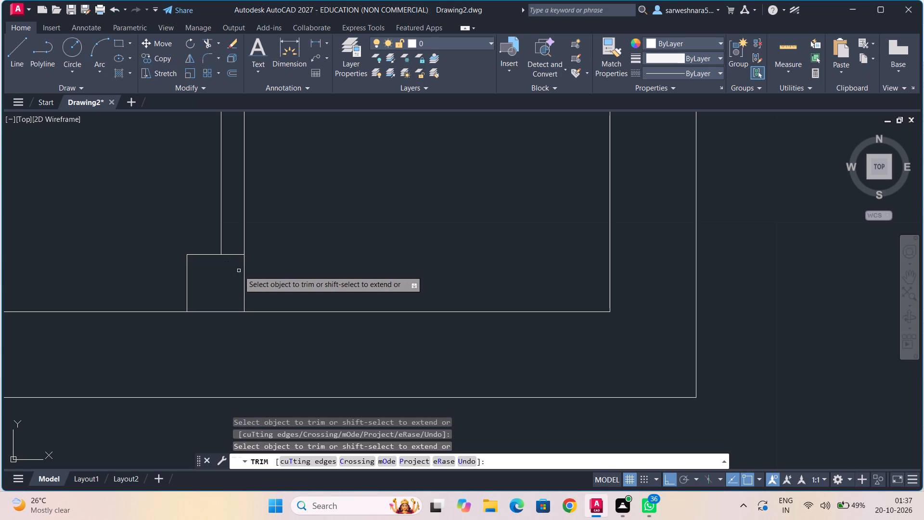
{"action": "left_click", "coordinate": [244, 271]}
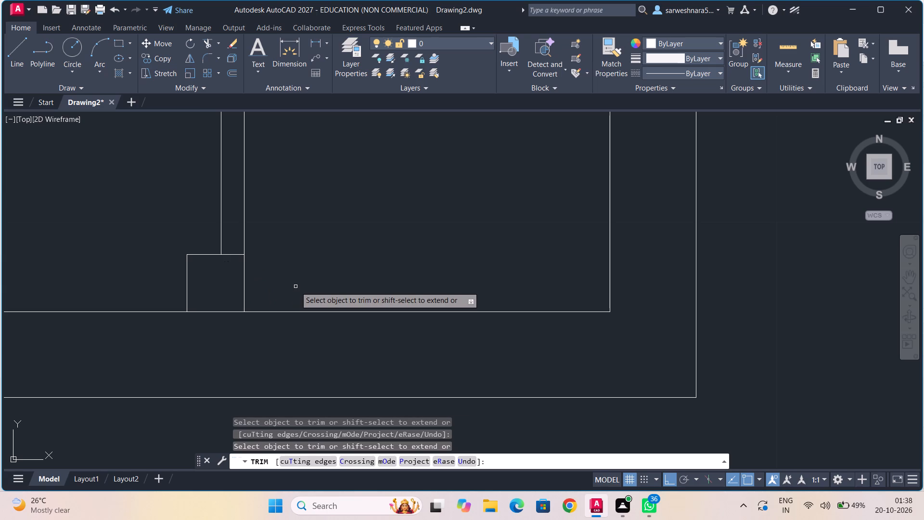
Draw a line 2 up from the outer bottom edge along the right wall's inner face, continuing 0.75 across to its outer face.
{"action": "scroll", "coordinate": [347, 277], "scroll_direction": "down", "scroll_amount": 2}
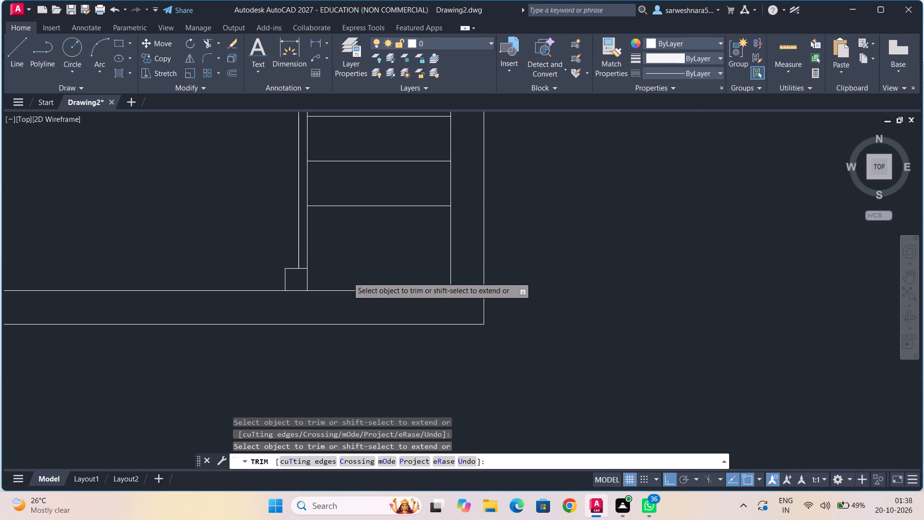
{"action": "middle_click_drag", "start_coordinate": [347, 277], "coordinate": [259, 311]}
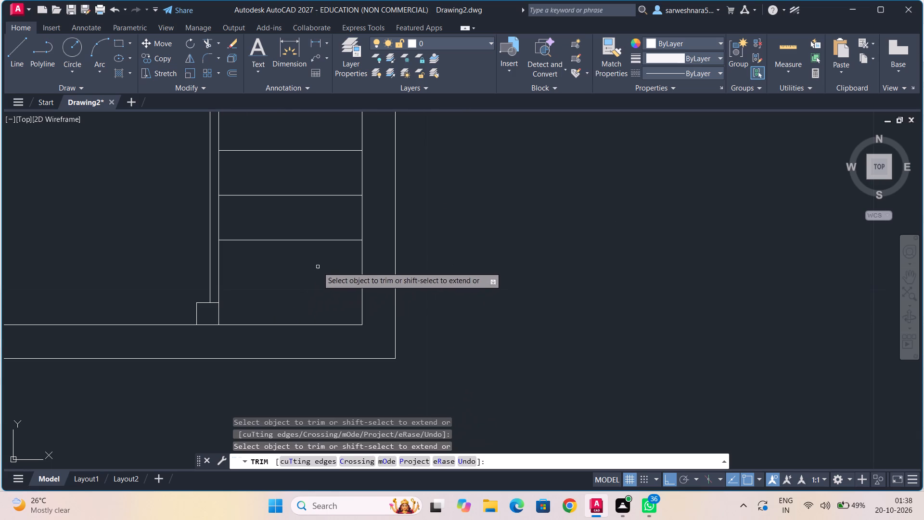
{"action": "middle_click_drag", "start_coordinate": [319, 269], "coordinate": [257, 292]}
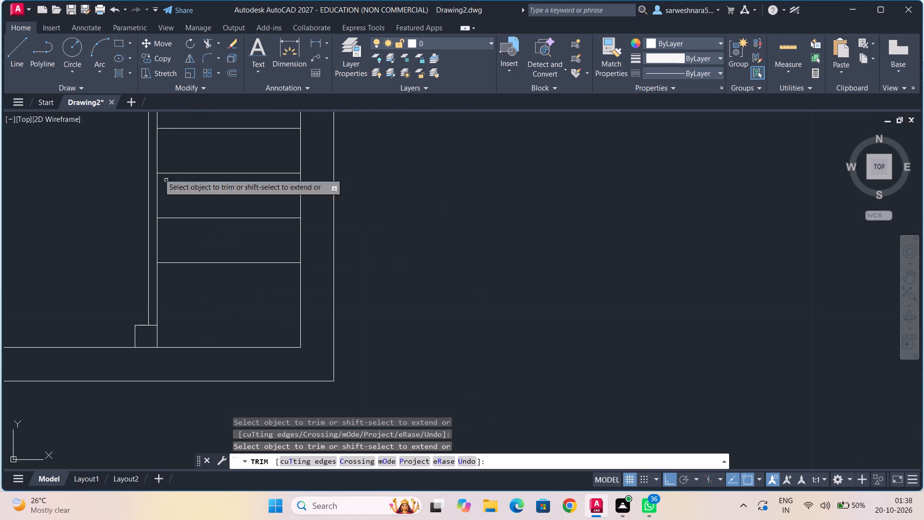
{"action": "left_click", "coordinate": [13, 55]}
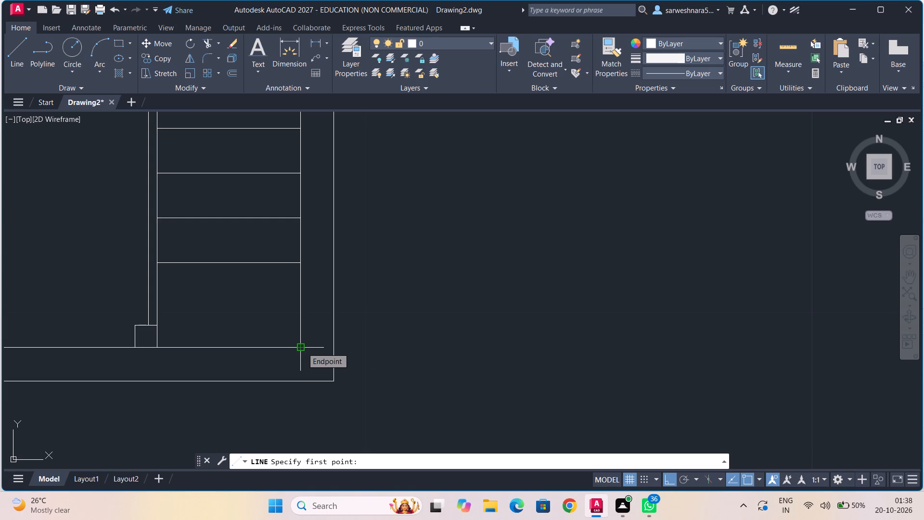
{"action": "left_click", "coordinate": [303, 378]}
{"action": "key", "text": "2"}
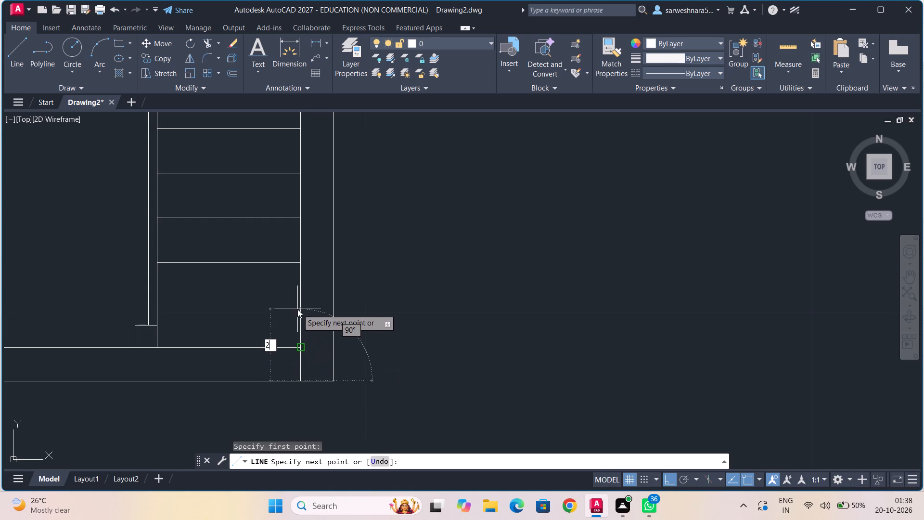
{"action": "key", "text": "Return"}
{"action": "key", "text": "0"}
{"action": "key", "text": "period"}
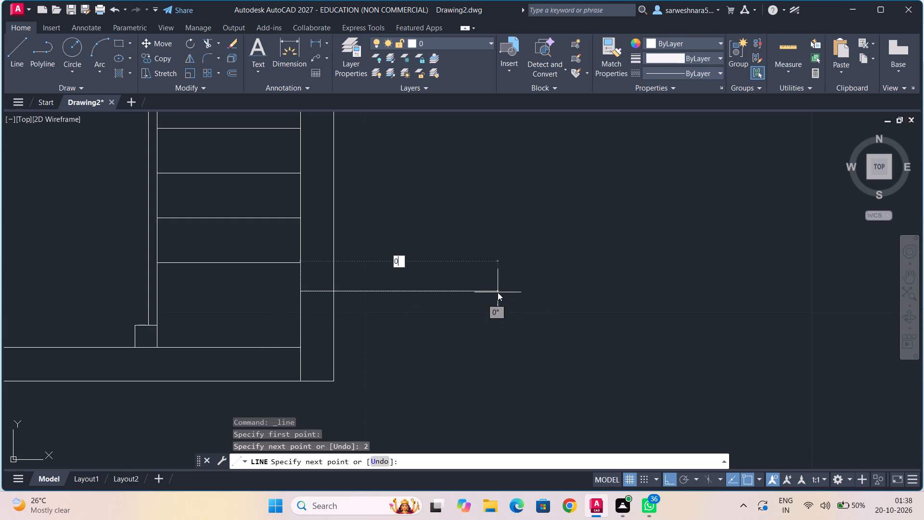
{"action": "type", "text": "75"}
{"action": "key", "text": "Return"}
{"action": "key", "text": "Escape"}
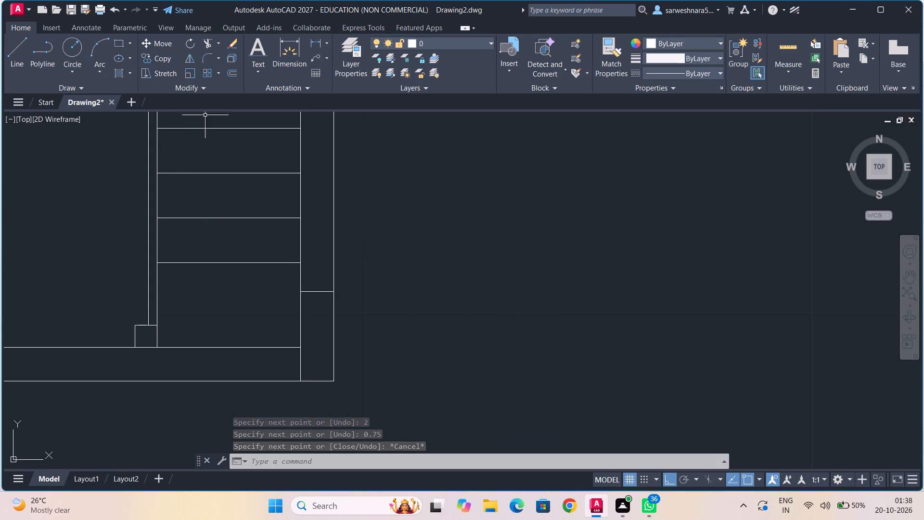
Trim away the bottom wall's inner line between the partition's column and the right wall, plus the small post at the stair foot.
{"action": "middle_click_drag", "start_coordinate": [197, 322], "coordinate": [244, 292]}
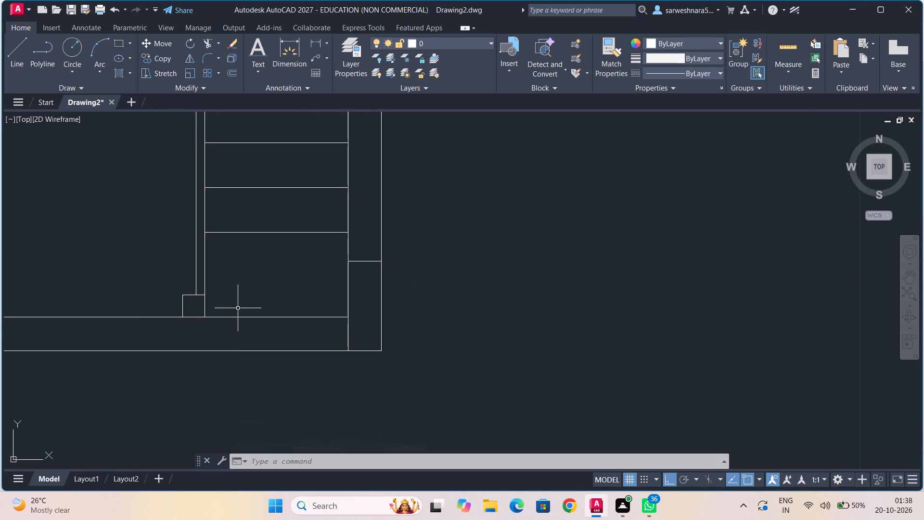
{"action": "scroll", "coordinate": [238, 305], "scroll_direction": "down", "scroll_amount": 1}
{"action": "middle_click_drag", "start_coordinate": [247, 306], "coordinate": [321, 314]}
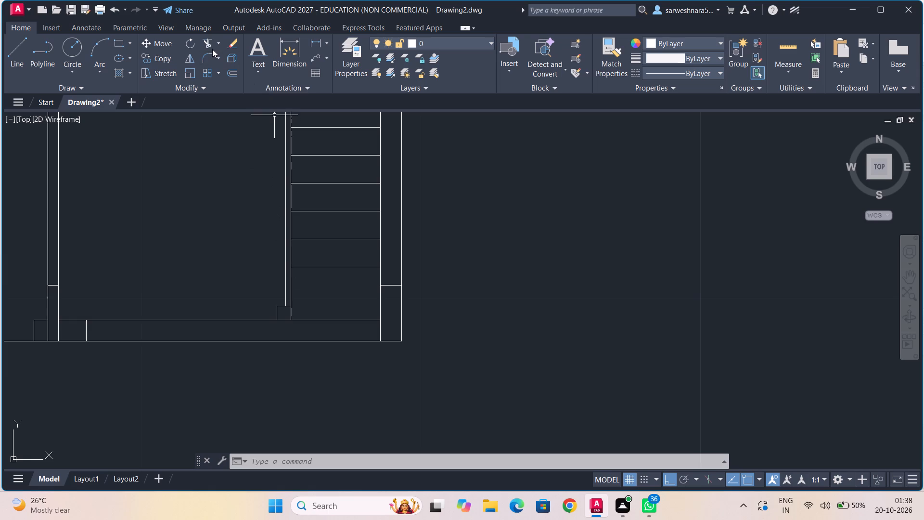
{"action": "left_click", "coordinate": [208, 44]}
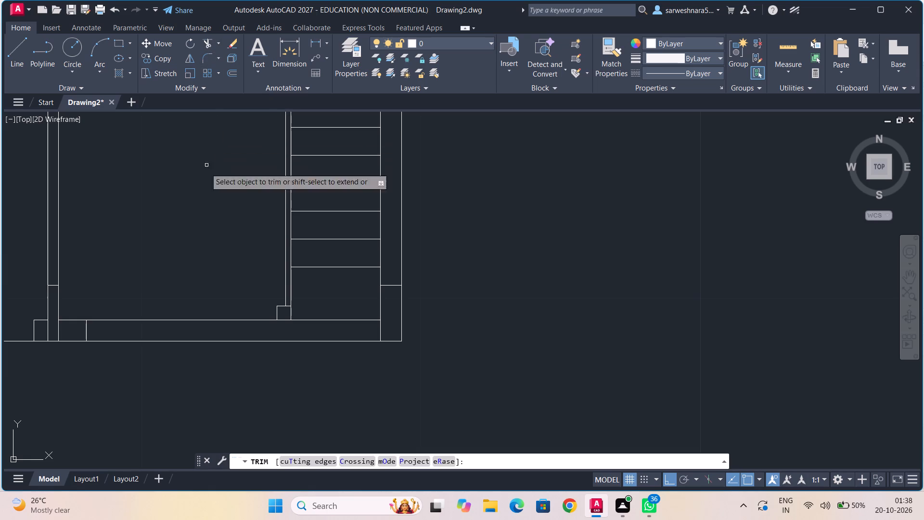
{"action": "left_click", "coordinate": [182, 321]}
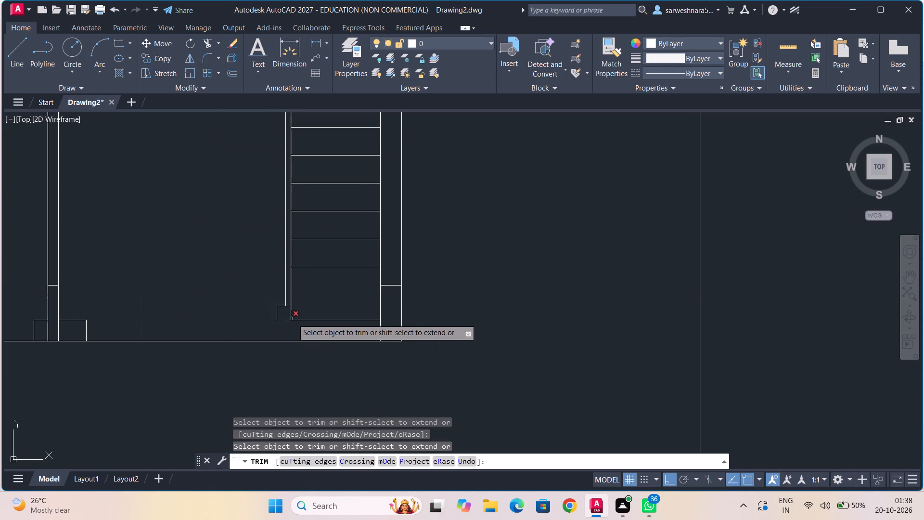
{"action": "left_click", "coordinate": [311, 320]}
{"action": "left_click", "coordinate": [282, 305]}
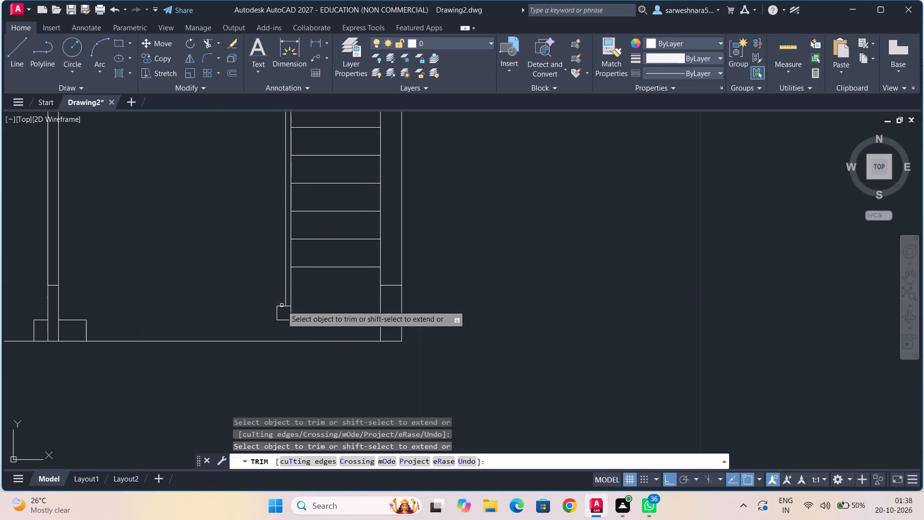
{"action": "left_click", "coordinate": [279, 312]}
{"action": "left_click", "coordinate": [279, 306]}
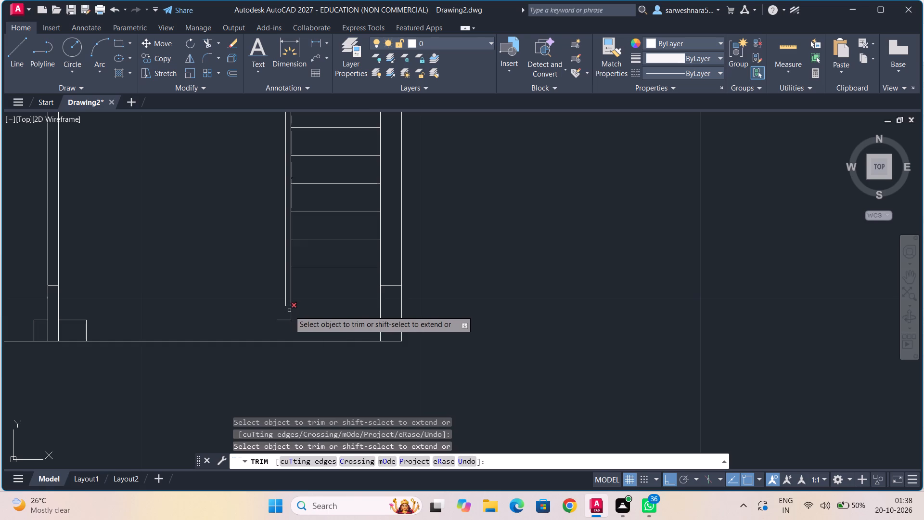
{"action": "left_click", "coordinate": [291, 311]}
{"action": "left_click", "coordinate": [288, 305]}
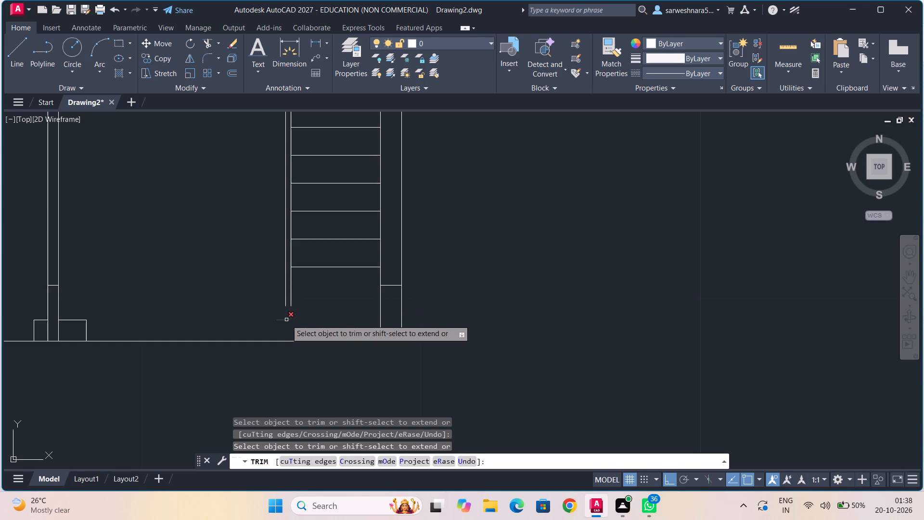
{"action": "left_click", "coordinate": [286, 322]}
{"action": "left_click", "coordinate": [286, 320]}
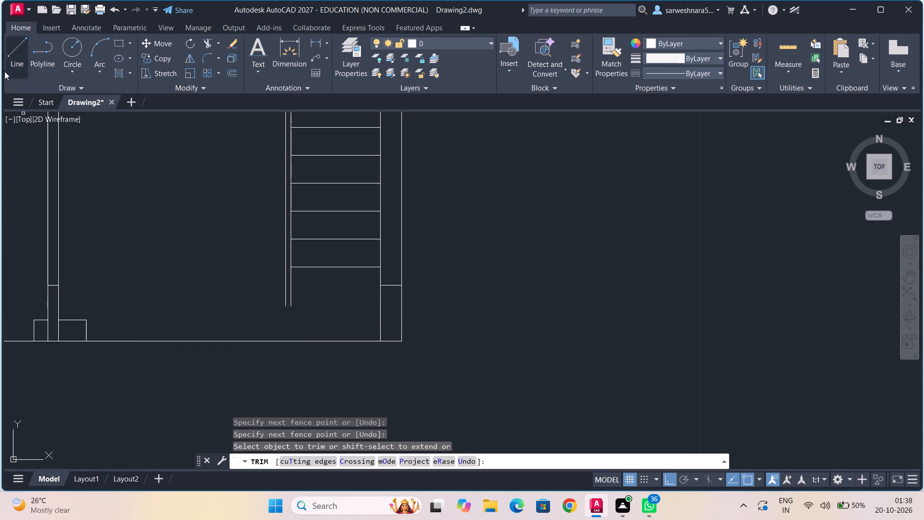
Draw a line from the lower end of the stair edge touching the treads, 1 down and 0.5 further down past the bottom line.
{"action": "left_click", "coordinate": [13, 61]}
{"action": "scroll", "coordinate": [293, 320], "scroll_direction": "up", "scroll_amount": 3}
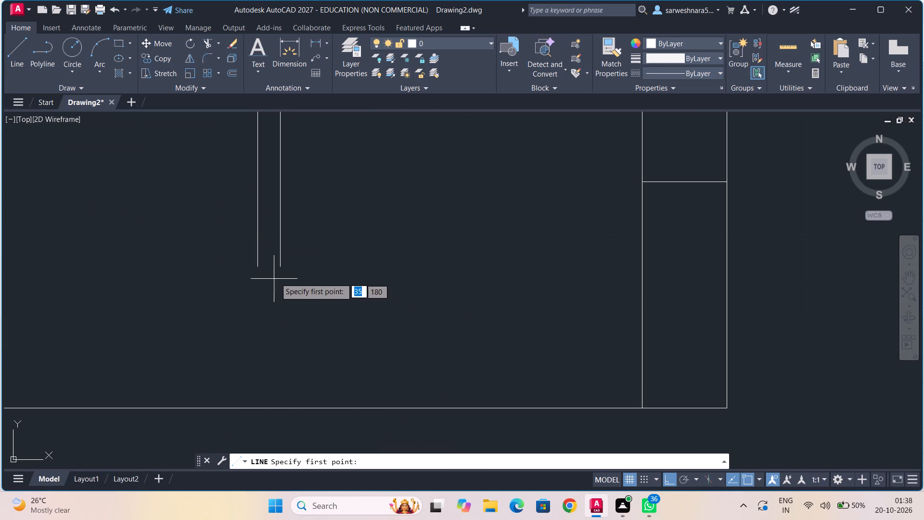
{"action": "left_click", "coordinate": [280, 267]}
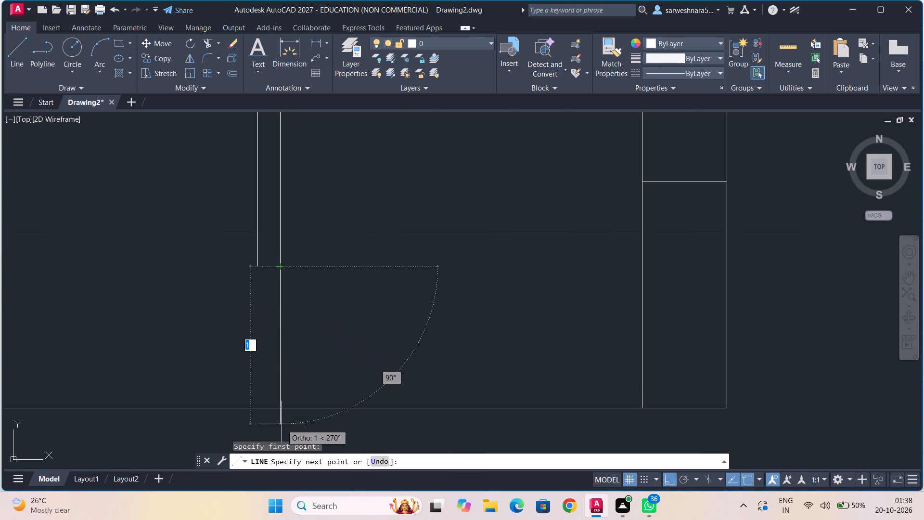
{"action": "key", "text": "1"}
{"action": "key", "text": "Return"}
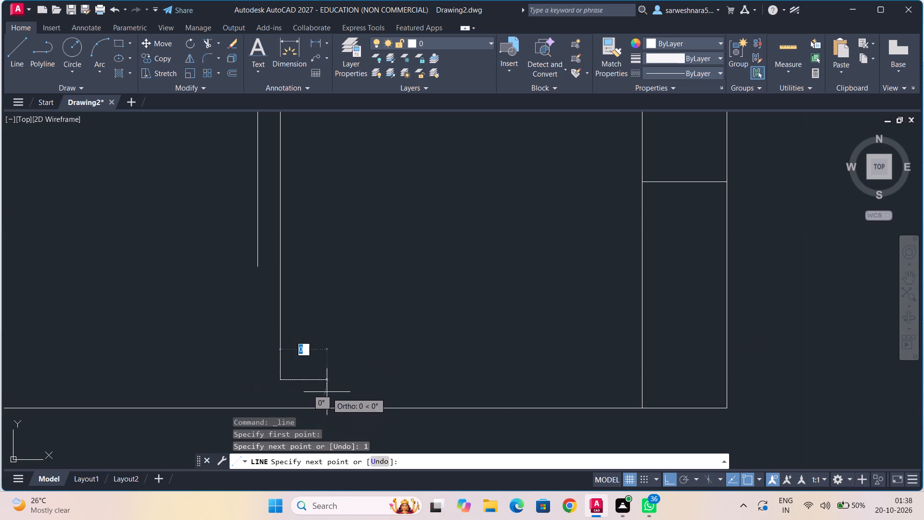
{"action": "type", "text": "0.5"}
{"action": "key", "text": "Return"}
Draw a 1.2 line straight down from the lower end of the stair's other parallel side line.
{"action": "middle_click_drag", "start_coordinate": [299, 351], "coordinate": [299, 254]}
{"action": "left_click", "coordinate": [16, 59]}
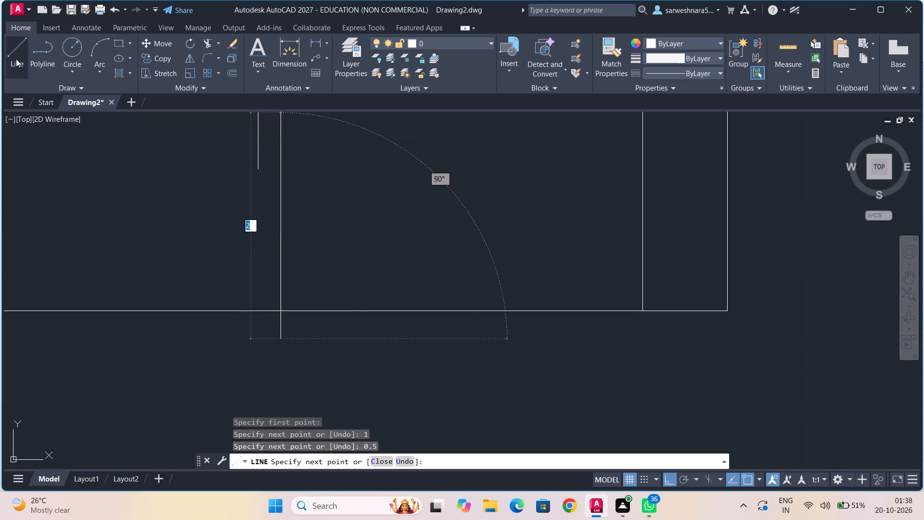
{"action": "left_click", "coordinate": [259, 169]}
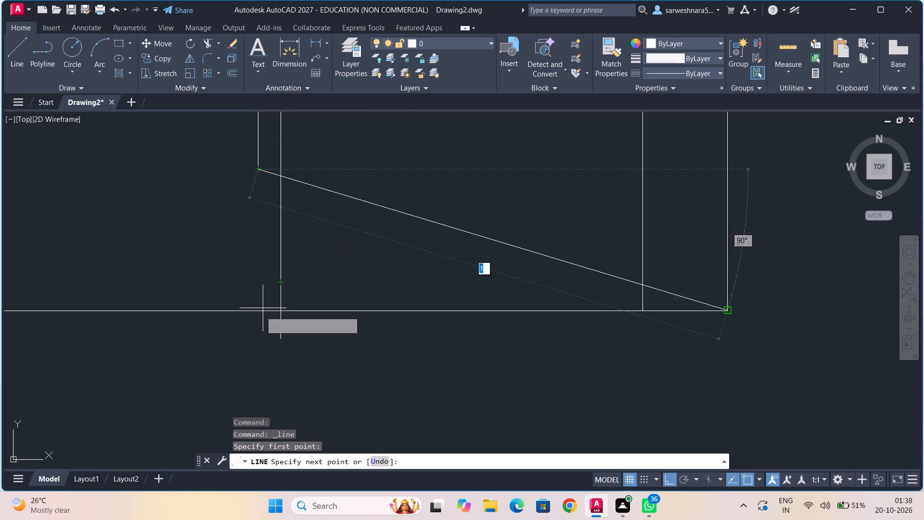
{"action": "type", "text": "1.2"}
{"action": "key", "text": "Return"}
{"action": "key", "text": "Escape"}
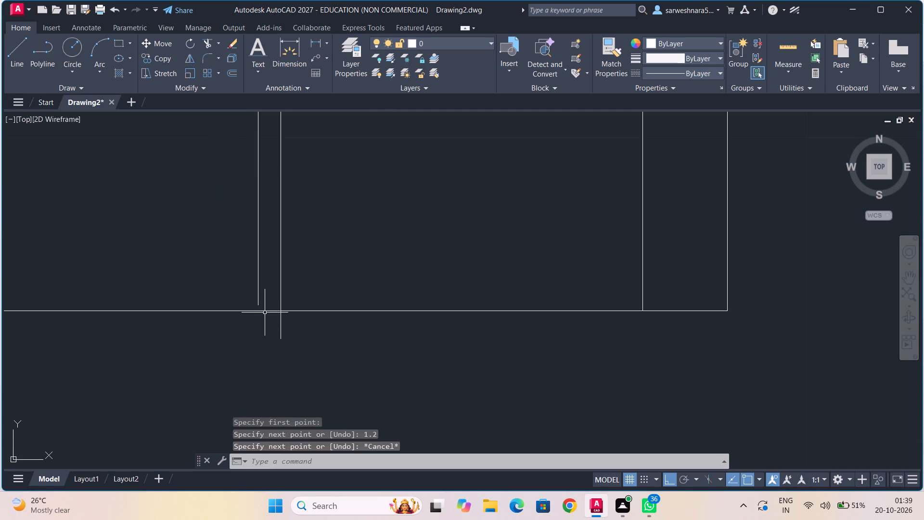
Draw post lines from where the stair edge meets the outer bottom line: 0.5 up, 0.8 left, 0.2 back right, 0.5 down.
{"action": "scroll", "coordinate": [236, 286], "scroll_direction": "up", "scroll_amount": 1}
{"action": "middle_click_drag", "start_coordinate": [236, 286], "coordinate": [200, 293]}
{"action": "left_click", "coordinate": [7, 55]}
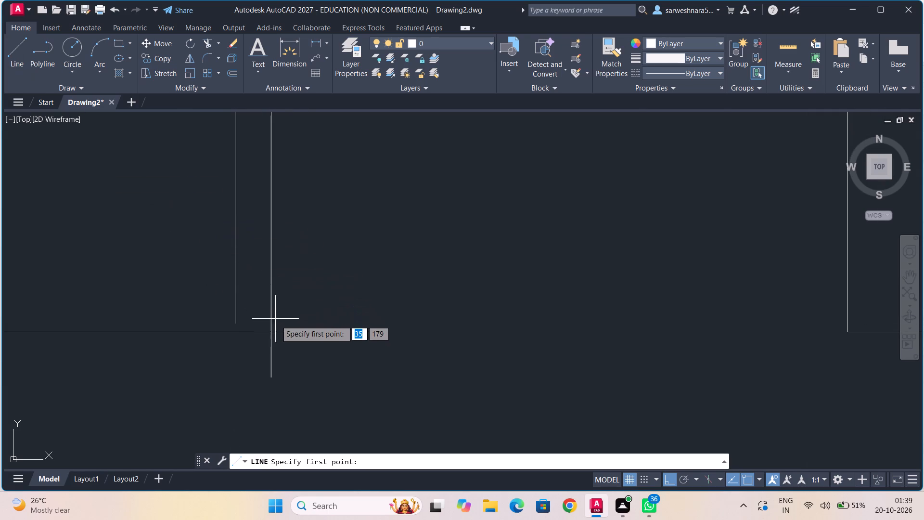
{"action": "left_click", "coordinate": [269, 333]}
{"action": "type", "text": "0.5"}
{"action": "key", "text": "Return"}
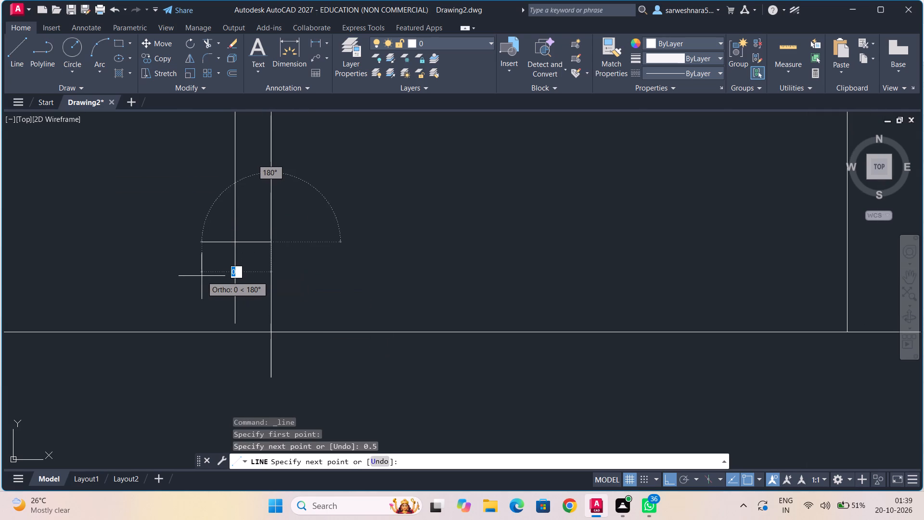
{"action": "type", "text": "0.8"}
{"action": "key", "text": "Return"}
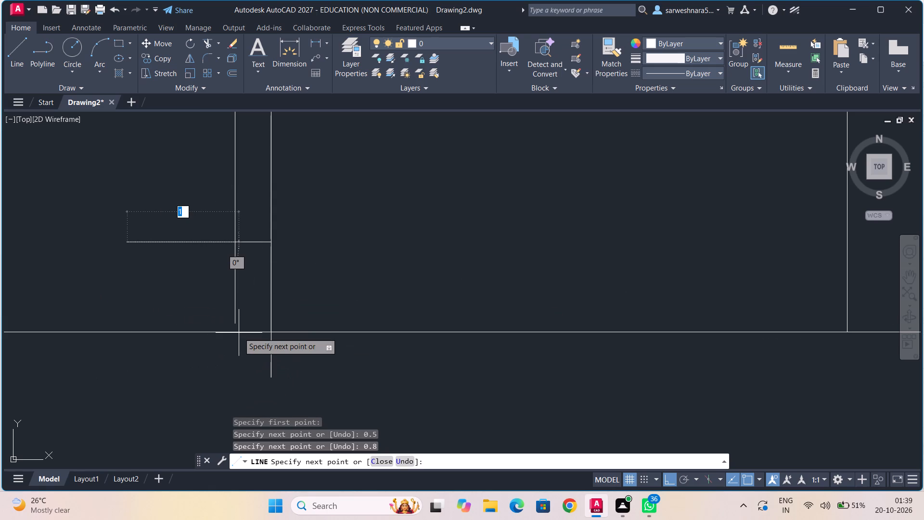
{"action": "scroll", "coordinate": [239, 333], "scroll_direction": "down", "scroll_amount": 4}
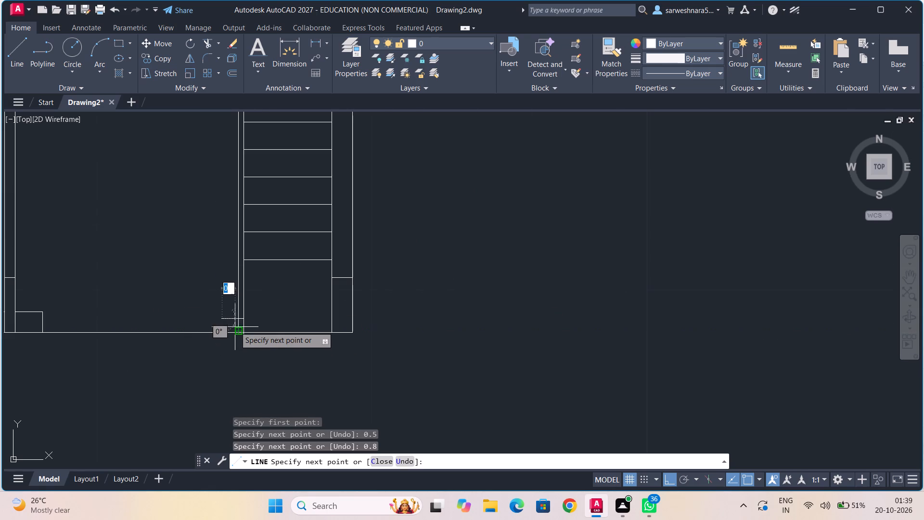
{"action": "type", "text": "0.2"}
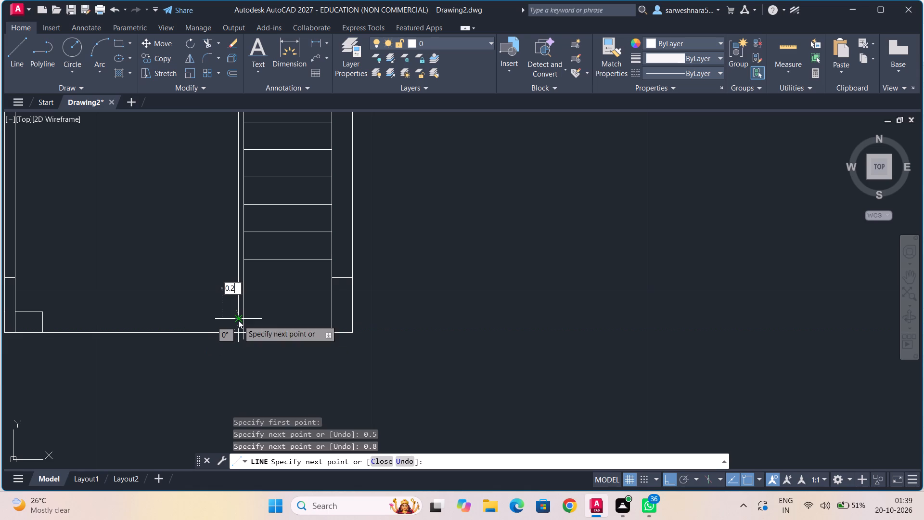
{"action": "key", "text": "Return"}
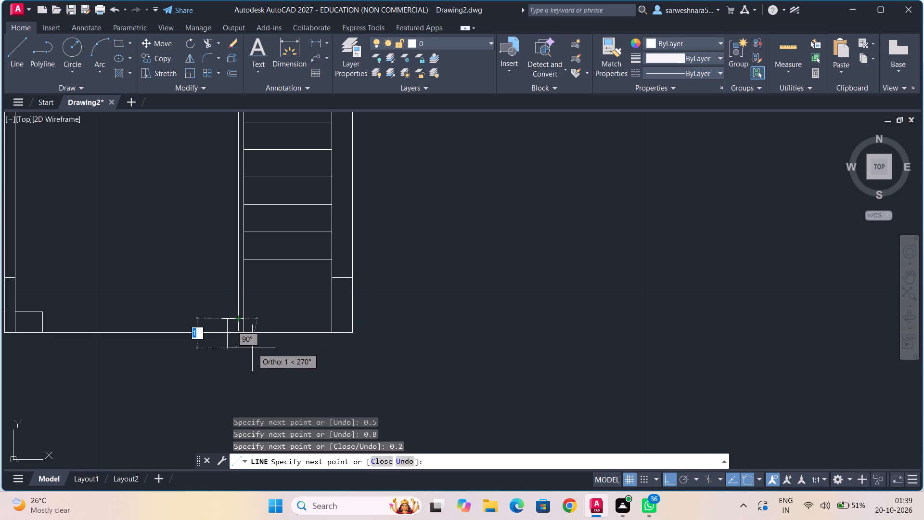
{"action": "type", "text": "0.5"}
{"action": "key", "text": "Return"}
{"action": "key", "text": "Escape"}
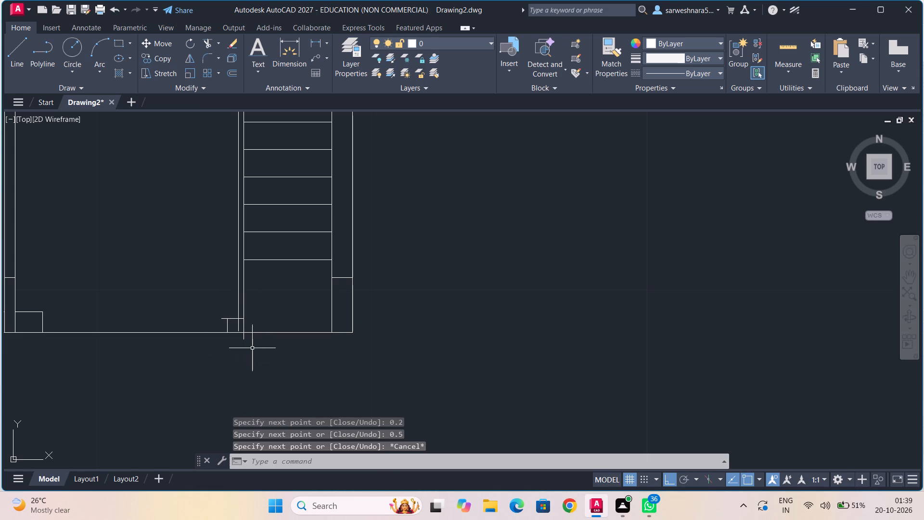
Trim the stair edge below the bottom line, the side line inside the new post, and the overhang of the post's top edge.
{"action": "scroll", "coordinate": [244, 344], "scroll_direction": "up", "scroll_amount": 3}
{"action": "middle_click_drag", "start_coordinate": [244, 344], "coordinate": [245, 367]}
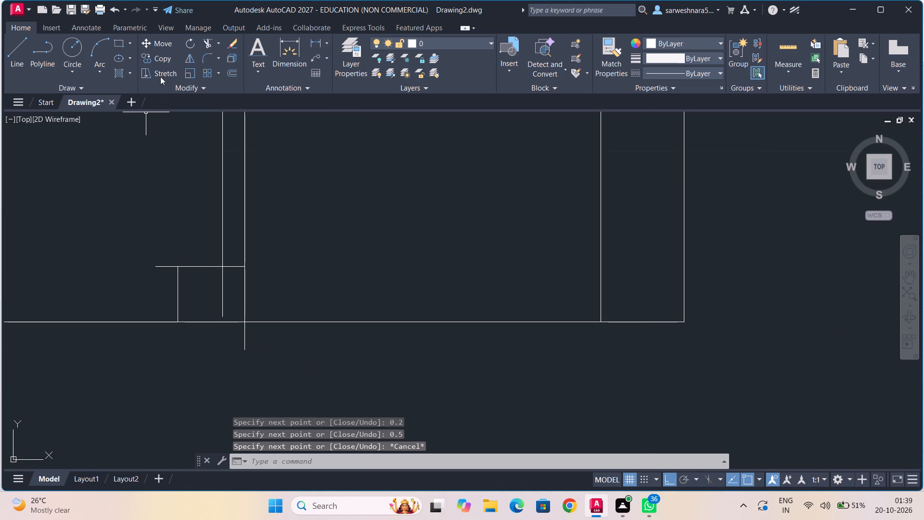
{"action": "left_click", "coordinate": [207, 44]}
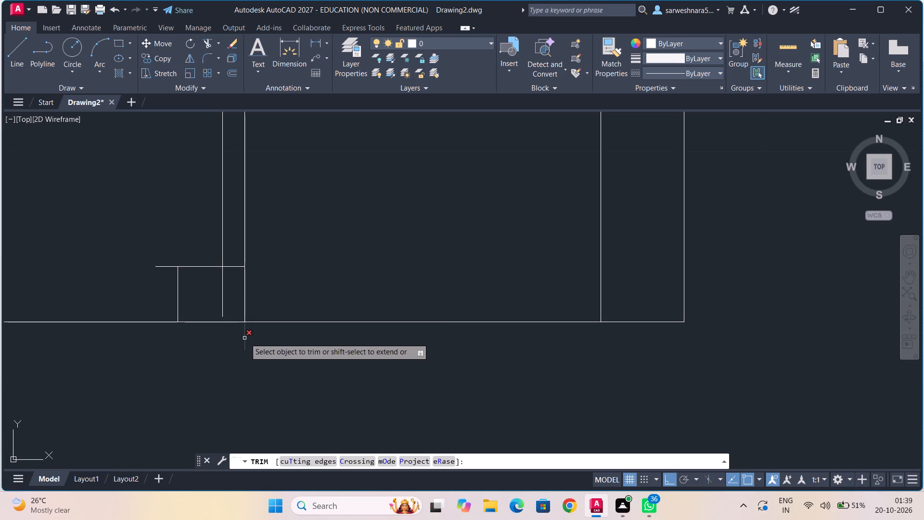
{"action": "left_click", "coordinate": [245, 338]}
{"action": "left_click", "coordinate": [223, 292]}
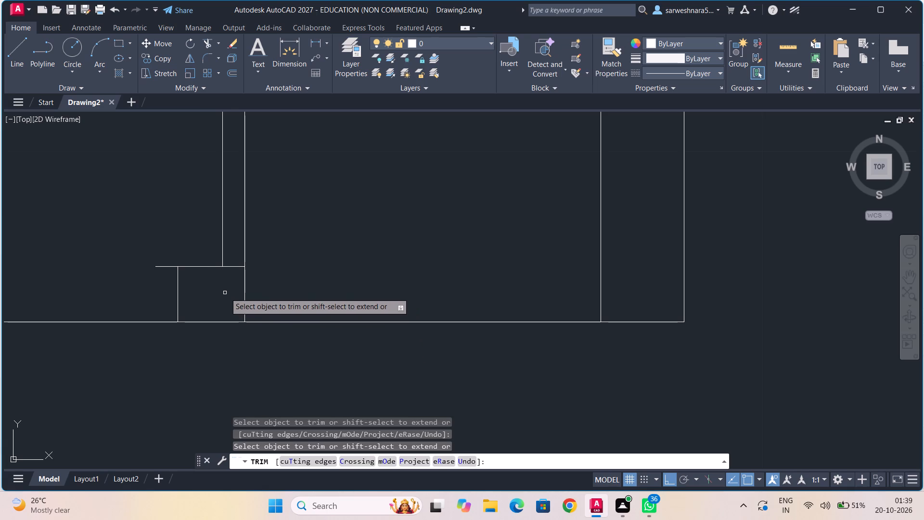
{"action": "left_click", "coordinate": [166, 267]}
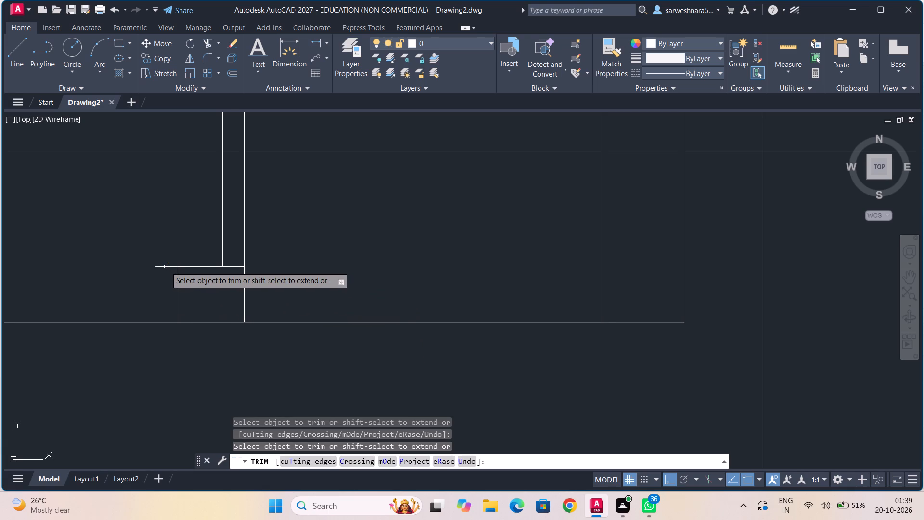
{"action": "double_click", "coordinate": [166, 267]}
Draw the stair travel line from the midpoint of the upper flight's fourth tread line, about 4 right, down to the lowest tread's midpoint.
{"action": "scroll", "coordinate": [341, 252], "scroll_direction": "down", "scroll_amount": 3}
{"action": "middle_click_drag", "start_coordinate": [346, 255], "coordinate": [369, 294]}
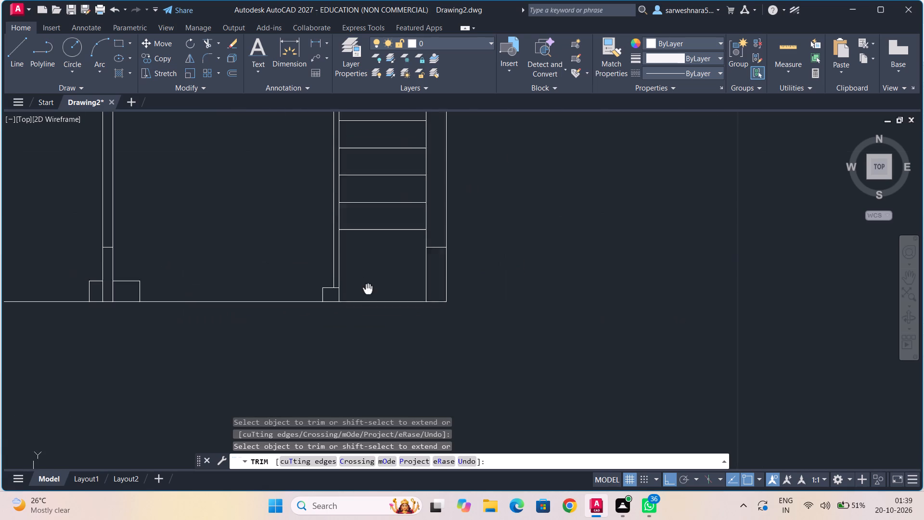
{"action": "middle_click_drag", "start_coordinate": [369, 294], "coordinate": [374, 309]}
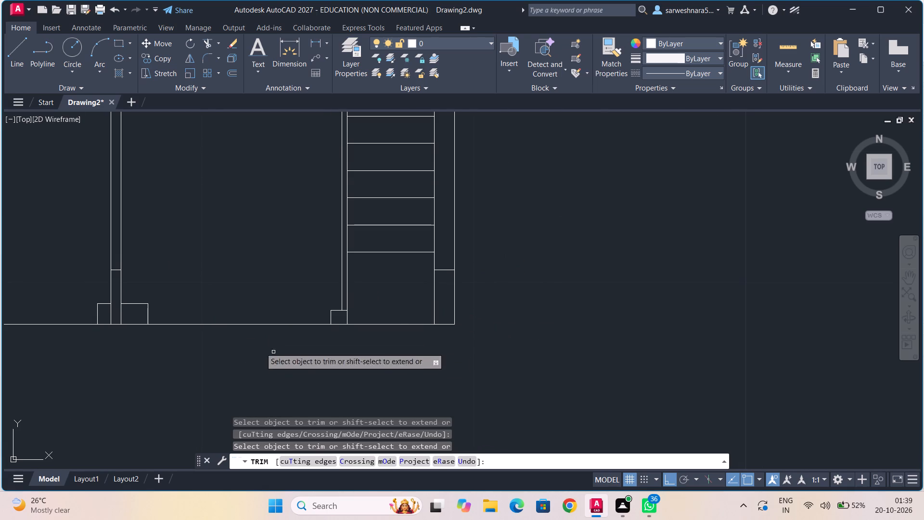
{"action": "scroll", "coordinate": [202, 299], "scroll_direction": "down", "scroll_amount": 2}
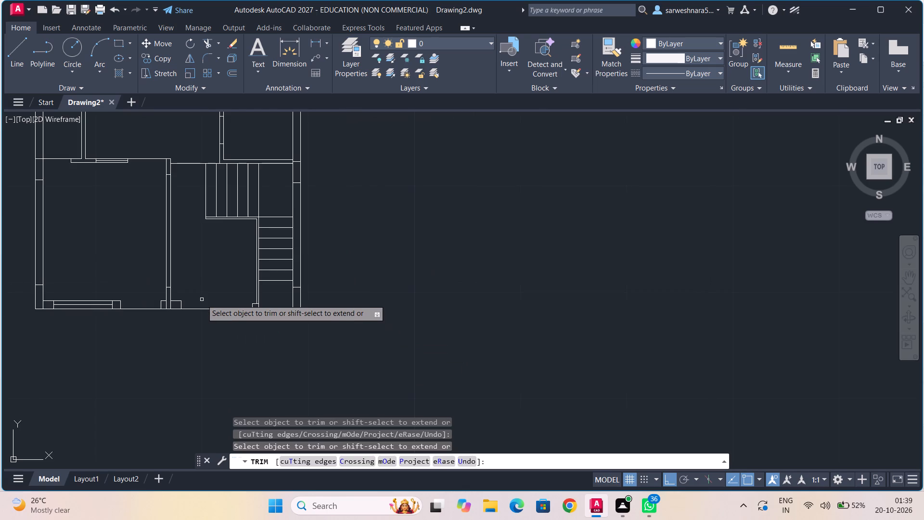
{"action": "middle_click_drag", "start_coordinate": [203, 299], "coordinate": [230, 355]}
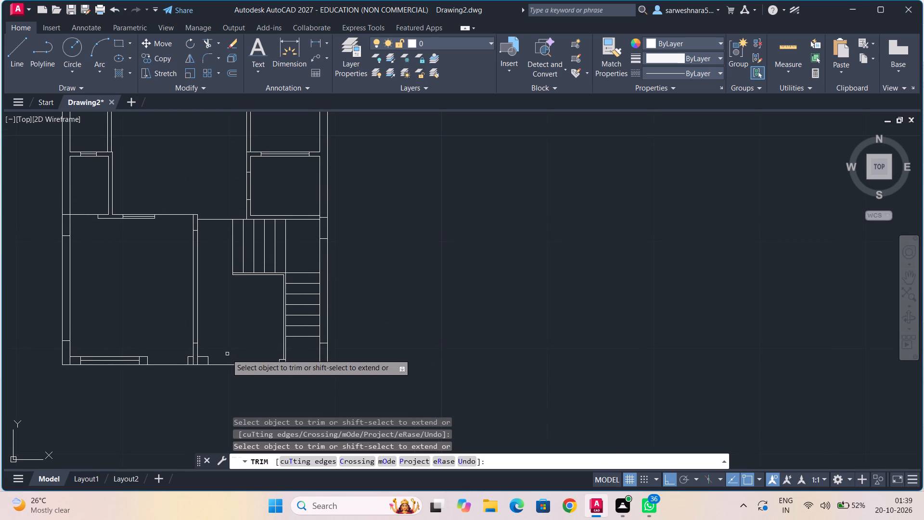
{"action": "middle_click_drag", "start_coordinate": [237, 307], "coordinate": [249, 367]}
{"action": "scroll", "coordinate": [263, 356], "scroll_direction": "up", "scroll_amount": 1}
{"action": "middle_click_drag", "start_coordinate": [263, 356], "coordinate": [249, 367]}
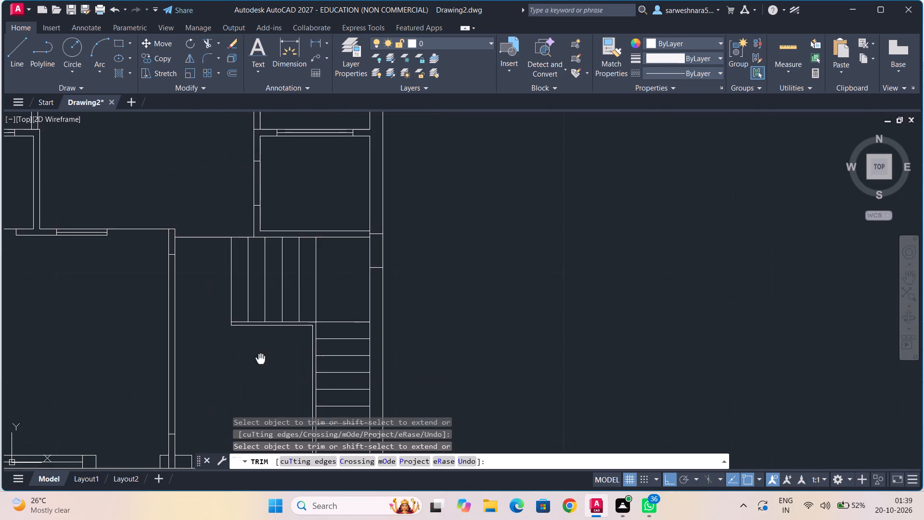
{"action": "middle_click_drag", "start_coordinate": [249, 367], "coordinate": [236, 373]}
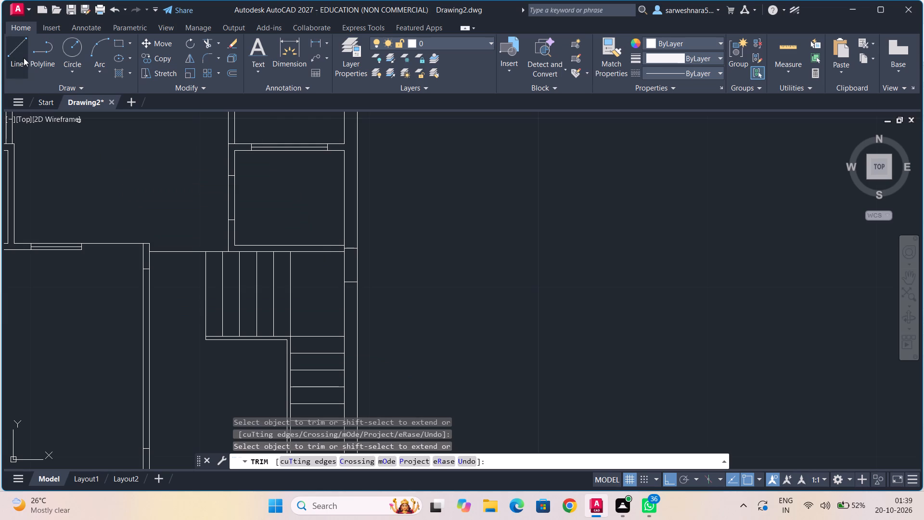
{"action": "left_click", "coordinate": [24, 58]}
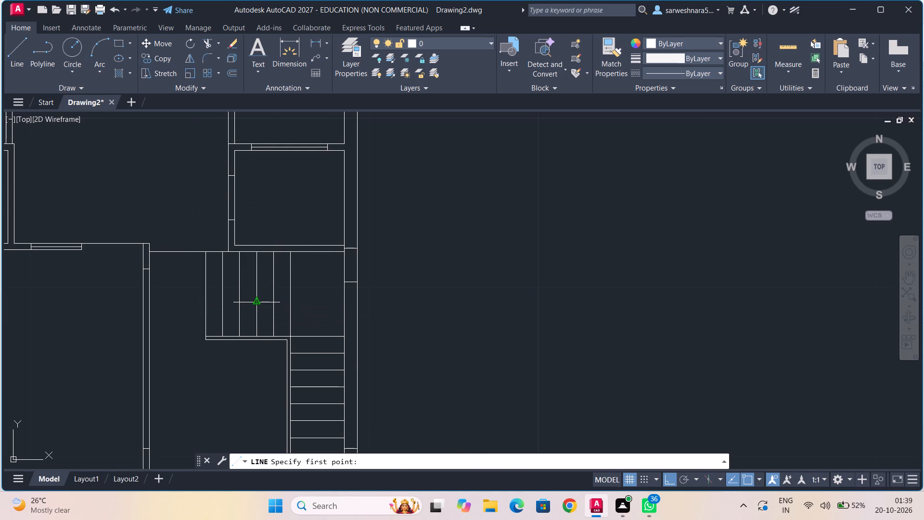
{"action": "left_click", "coordinate": [257, 301]}
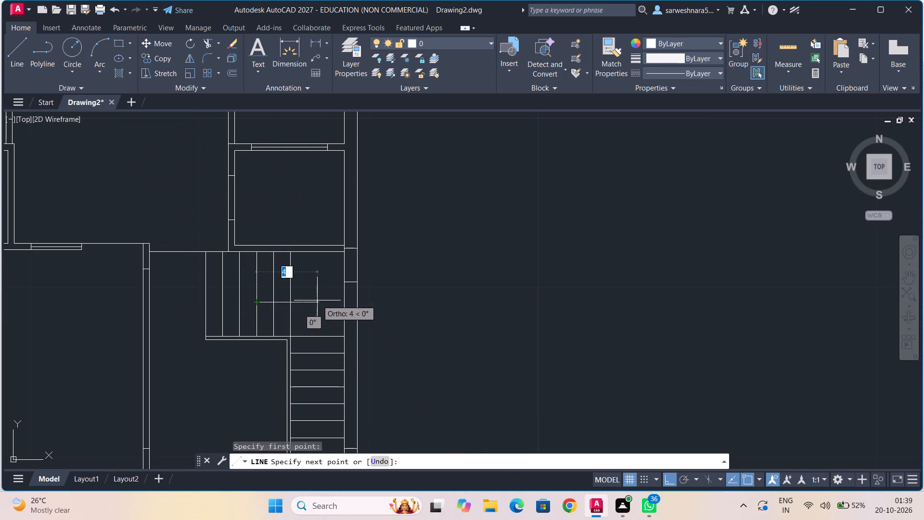
{"action": "left_click", "coordinate": [317, 300]}
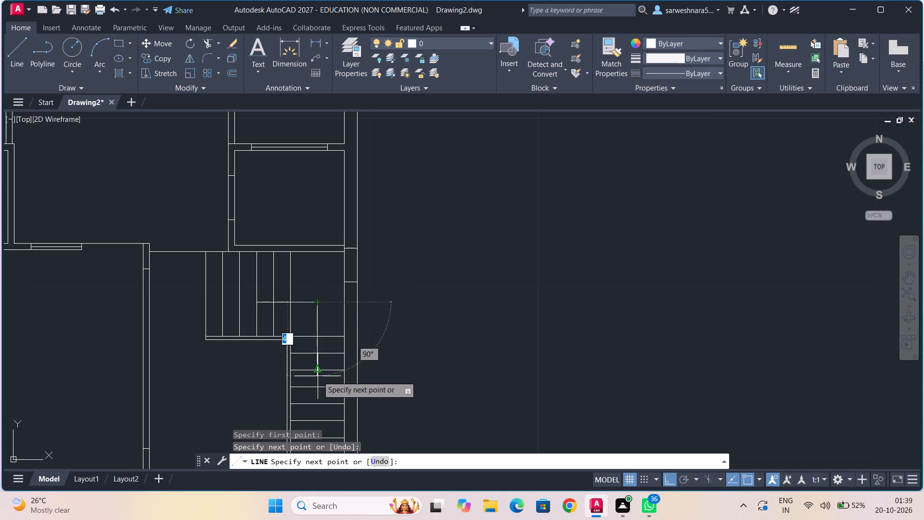
{"action": "middle_click_drag", "start_coordinate": [317, 406], "coordinate": [308, 375]}
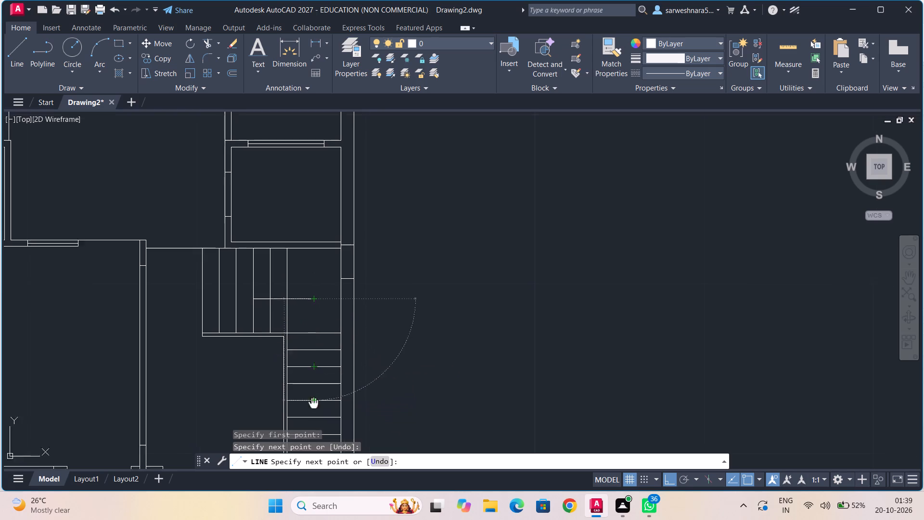
{"action": "middle_click_drag", "start_coordinate": [308, 375], "coordinate": [302, 282]}
{"action": "left_click", "coordinate": [305, 314]}
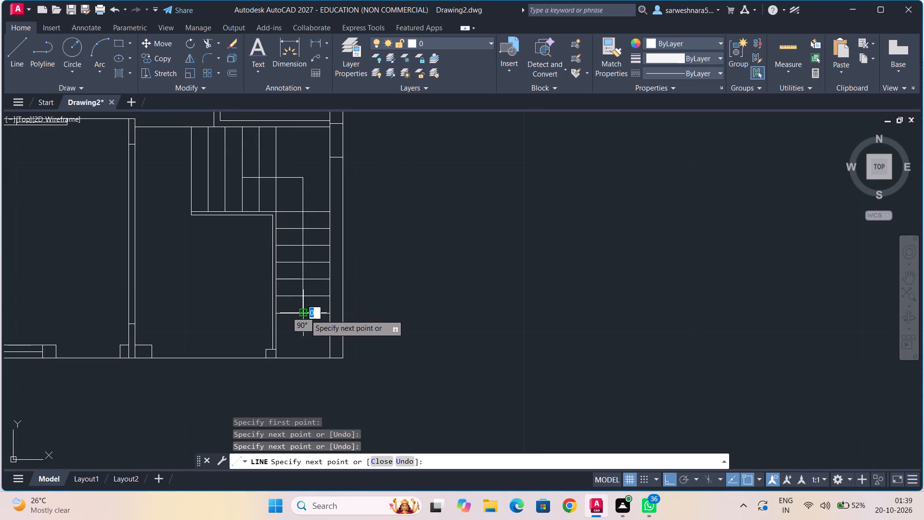
{"action": "key", "text": "Escape"}
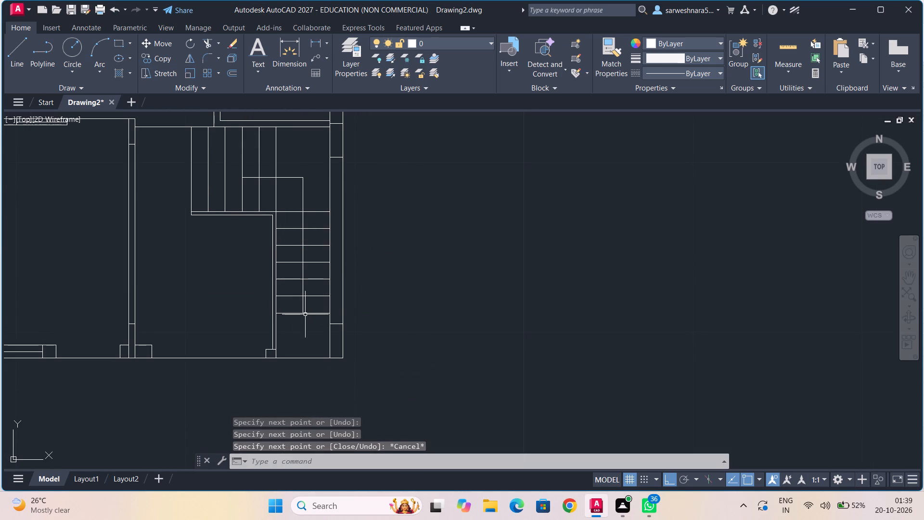
Draw arrowhead lines from the travel line's upper-flight end: 0.5 up, diagonally to the adjacent left tread's midpoint, back to the end, 0.5 down.
{"action": "scroll", "coordinate": [299, 311], "scroll_direction": "up", "scroll_amount": 2}
{"action": "middle_click_drag", "start_coordinate": [300, 310], "coordinate": [334, 429]}
{"action": "middle_click_drag", "start_coordinate": [314, 261], "coordinate": [322, 400]}
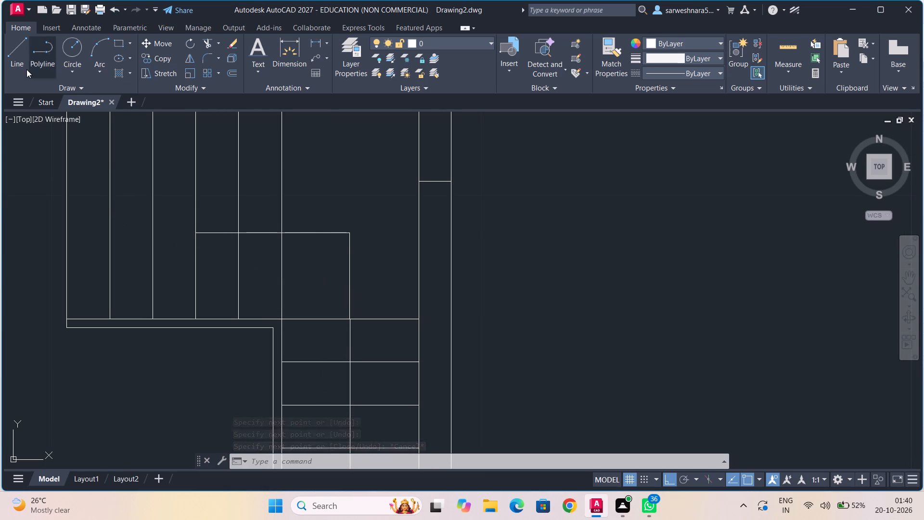
{"action": "left_click", "coordinate": [16, 54]}
{"action": "left_click", "coordinate": [196, 233]}
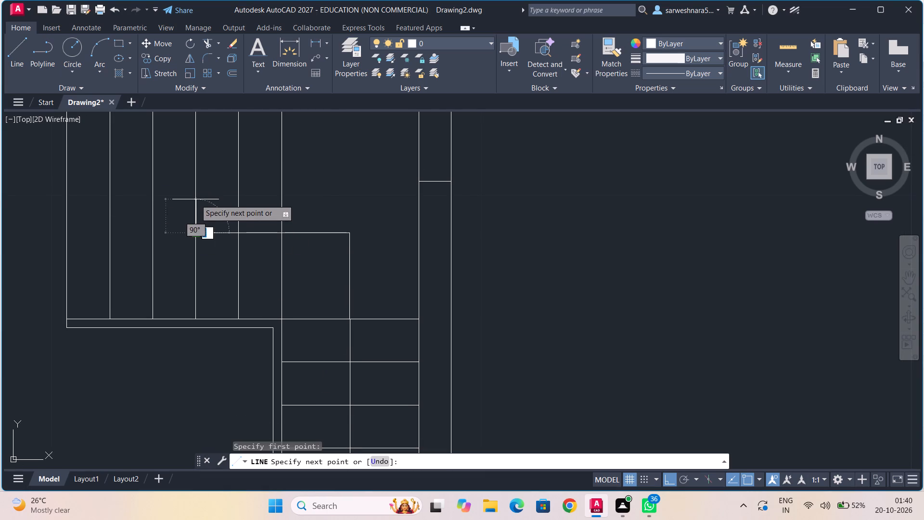
{"action": "type", "text": "0.5"}
{"action": "key", "text": "Return"}
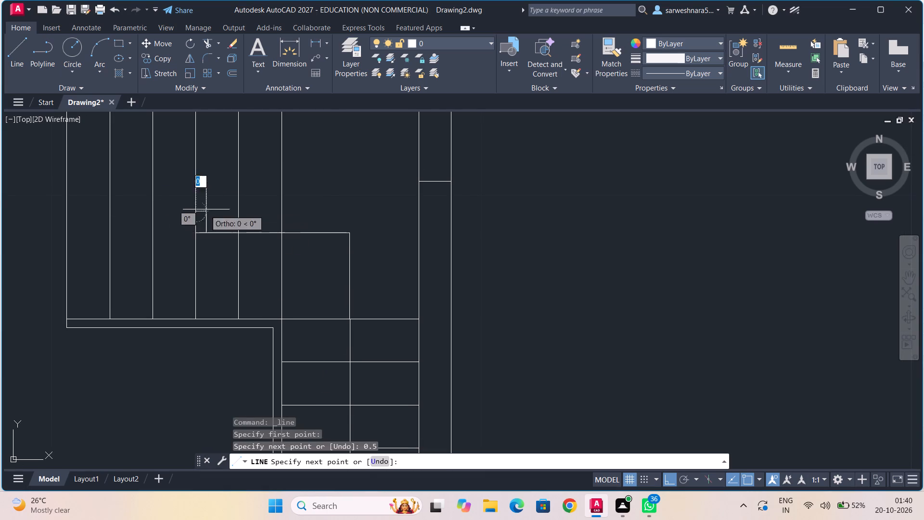
{"action": "left_click", "coordinate": [152, 234]}
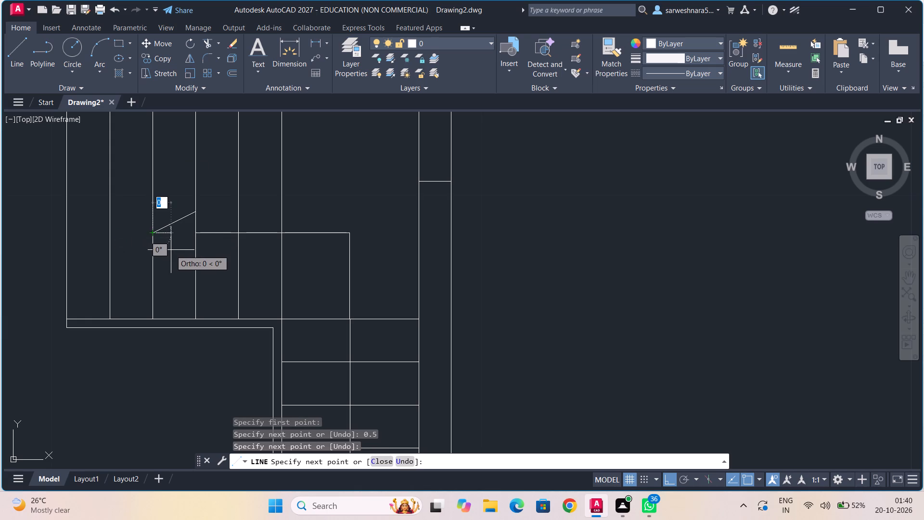
{"action": "left_click", "coordinate": [195, 234]}
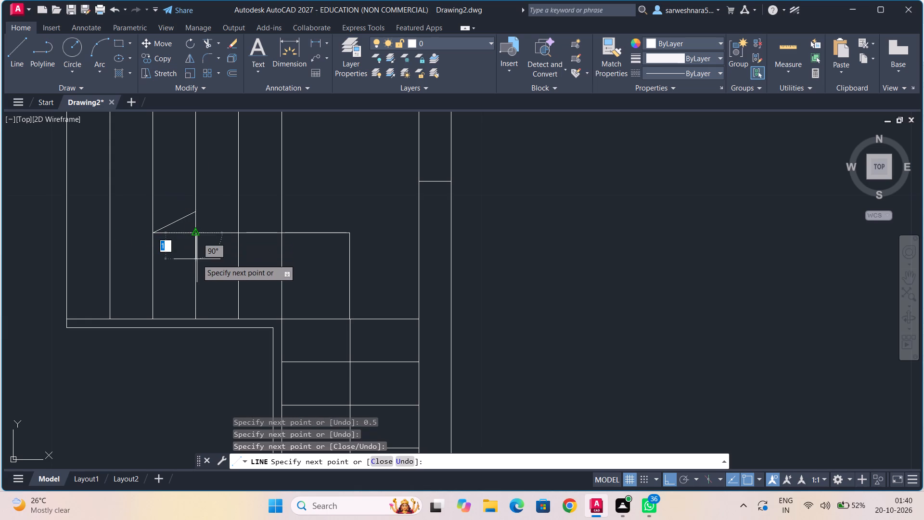
{"action": "type", "text": "0.5"}
{"action": "key", "text": "Return"}
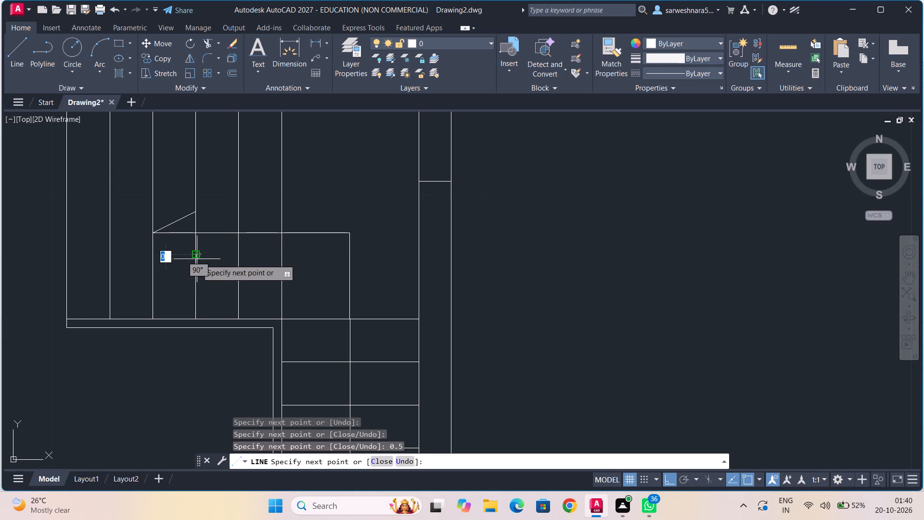
{"action": "key", "text": "Escape"}
Draw the arrowhead's lower half: 0.5 down from the travel line's end, with a diagonal back to the arrow tip.
{"action": "left_click", "coordinate": [18, 48]}
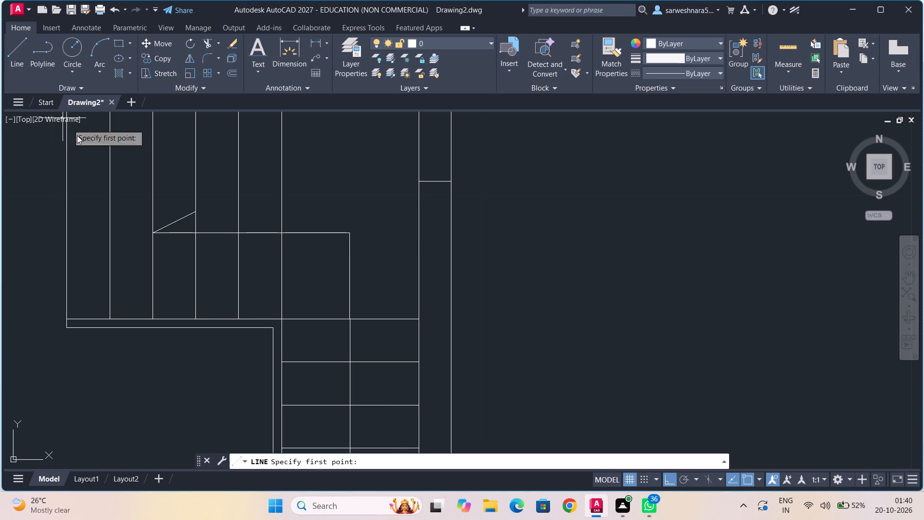
{"action": "left_click", "coordinate": [149, 234]}
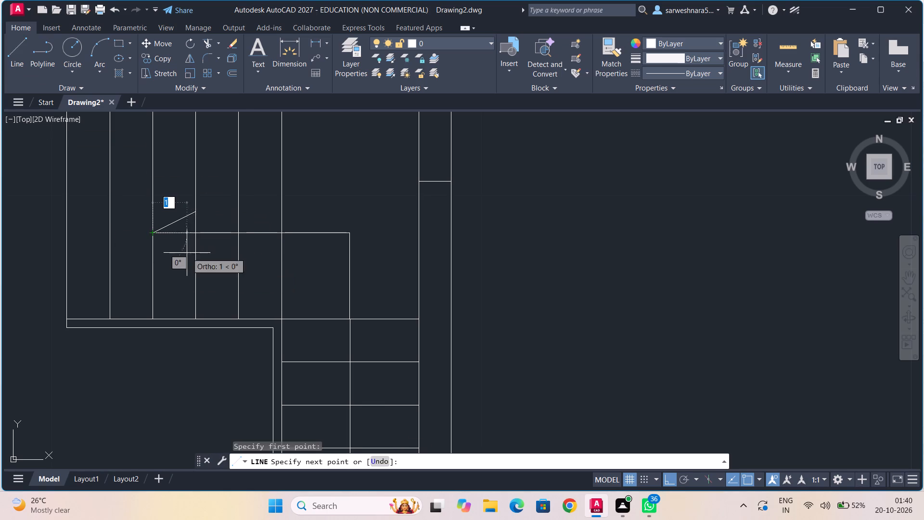
{"action": "left_click", "coordinate": [14, 53]}
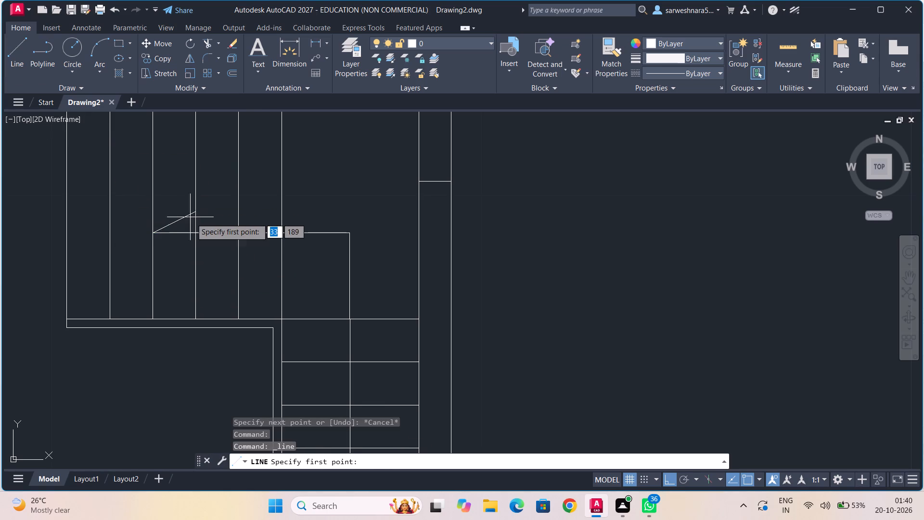
{"action": "left_click", "coordinate": [195, 232]}
{"action": "type", "text": "0.5"}
{"action": "key", "text": "Return"}
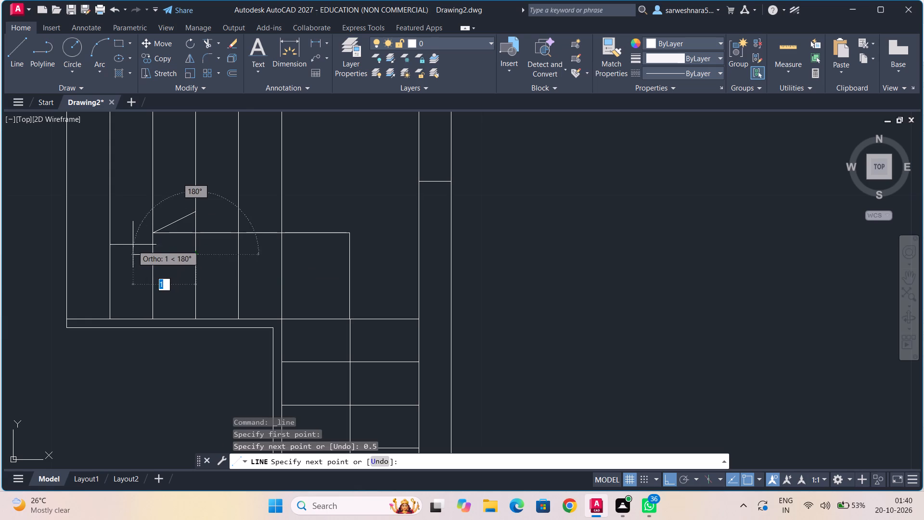
{"action": "left_click", "coordinate": [150, 236]}
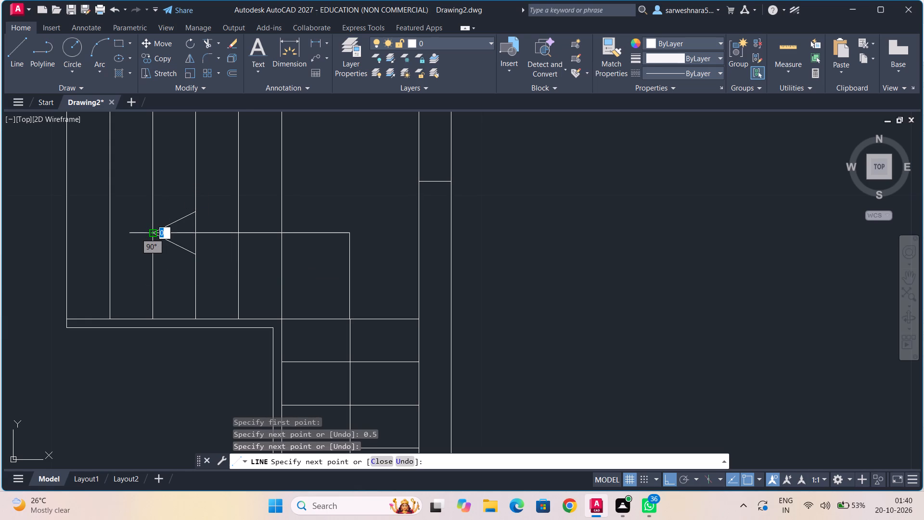
{"action": "key", "text": "Escape"}
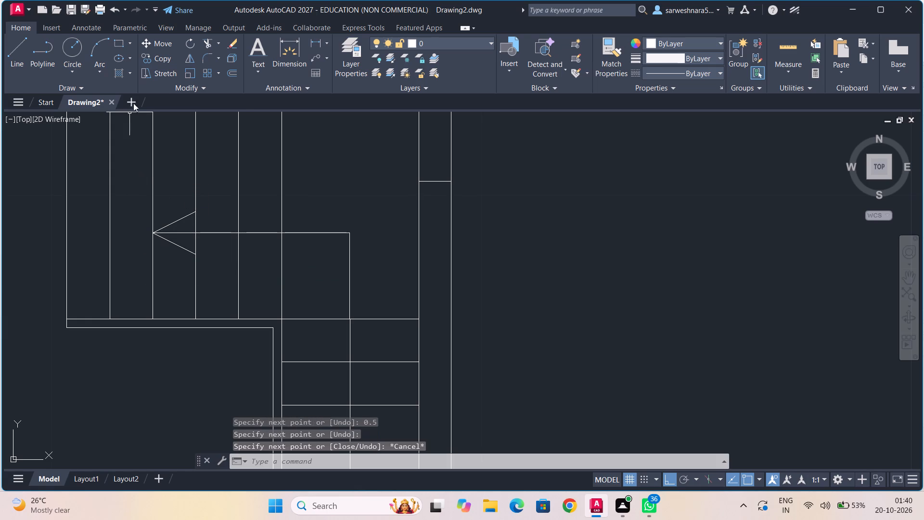
Trim the travel line segment inside the arrowhead.
{"action": "left_click", "coordinate": [206, 41]}
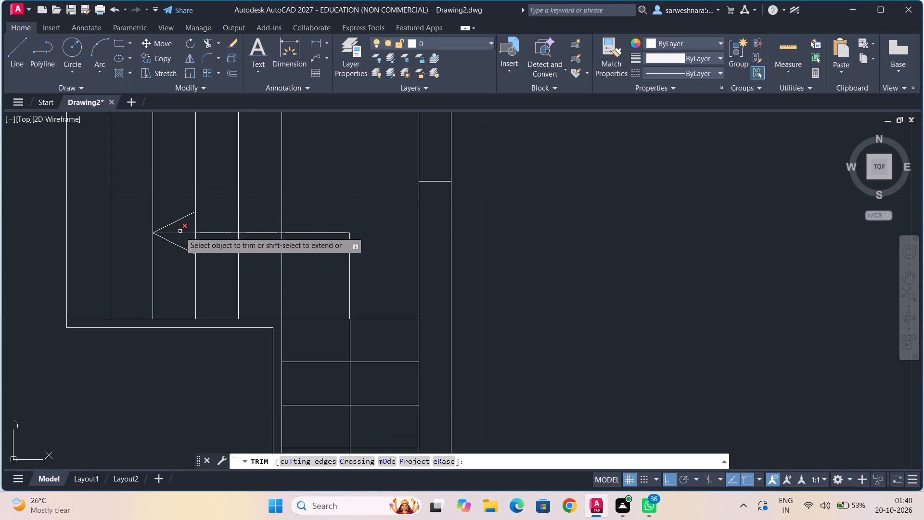
{"action": "left_click", "coordinate": [180, 233]}
{"action": "scroll", "coordinate": [337, 215], "scroll_direction": "down", "scroll_amount": 2}
{"action": "scroll", "coordinate": [428, 224], "scroll_direction": "down", "scroll_amount": 1}
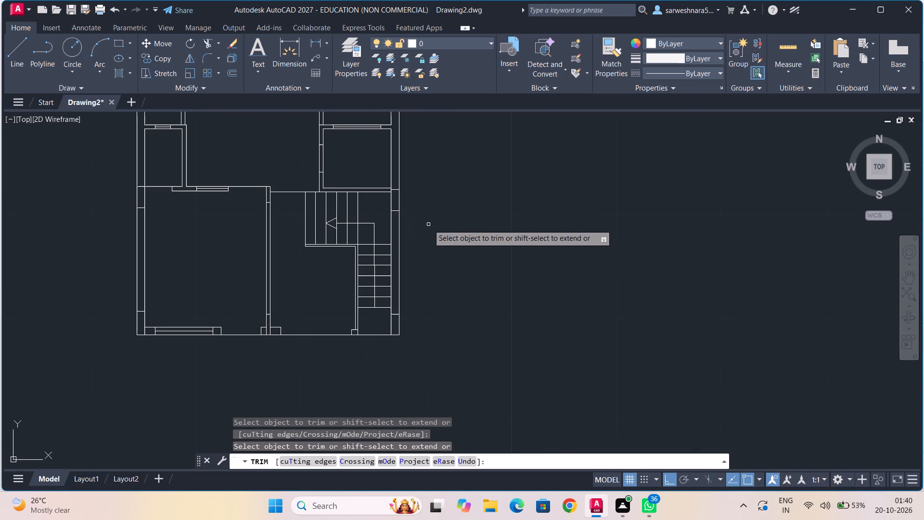
{"action": "key", "text": "Escape"}
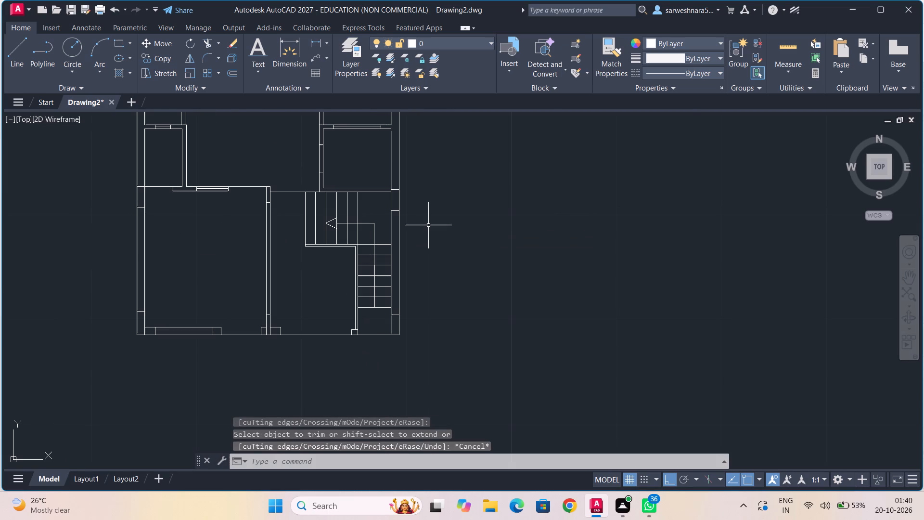
Look over the whole floor plan, from the staircase to the upper rooms, to check the walls, openings and windows.
{"action": "middle_click_drag", "start_coordinate": [303, 242], "coordinate": [337, 364]}
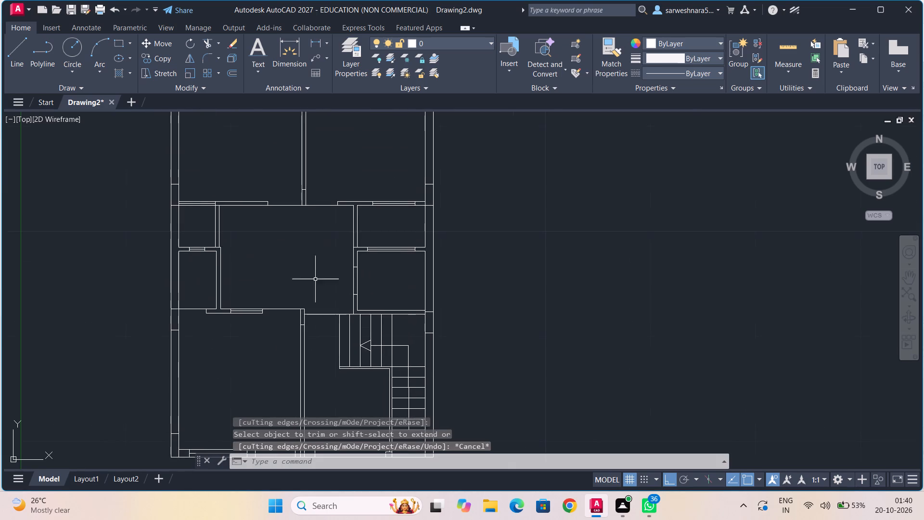
{"action": "middle_click_drag", "start_coordinate": [291, 246], "coordinate": [307, 358]}
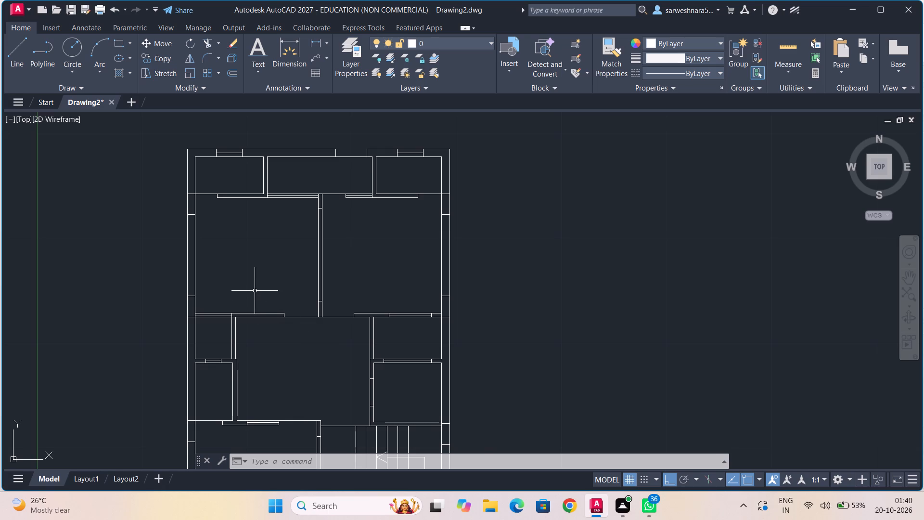
{"action": "middle_click_drag", "start_coordinate": [255, 291], "coordinate": [240, 225]}
{"action": "scroll", "coordinate": [233, 208], "scroll_direction": "down", "scroll_amount": 1}
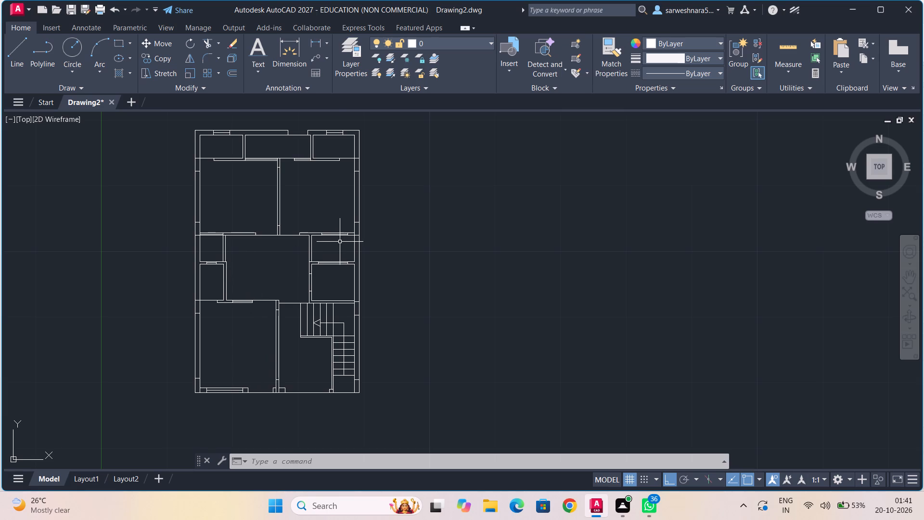
{"action": "scroll", "coordinate": [340, 242], "scroll_direction": "up", "scroll_amount": 1}
{"action": "middle_click_drag", "start_coordinate": [339, 242], "coordinate": [324, 381]}
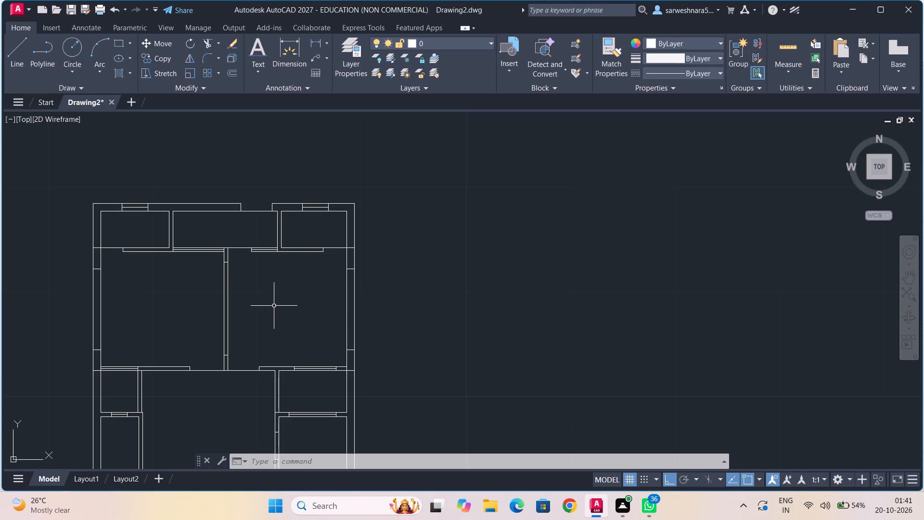
{"action": "middle_click_drag", "start_coordinate": [409, 308], "coordinate": [364, 256]}
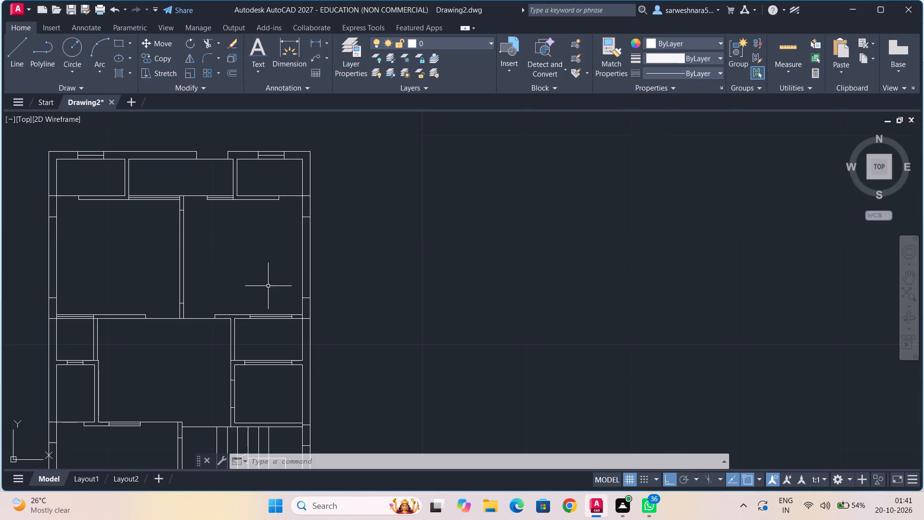
{"action": "scroll", "coordinate": [268, 286], "scroll_direction": "down", "scroll_amount": 1}
{"action": "middle_click_drag", "start_coordinate": [268, 286], "coordinate": [343, 273]}
{"action": "scroll", "coordinate": [341, 274], "scroll_direction": "up", "scroll_amount": 1}
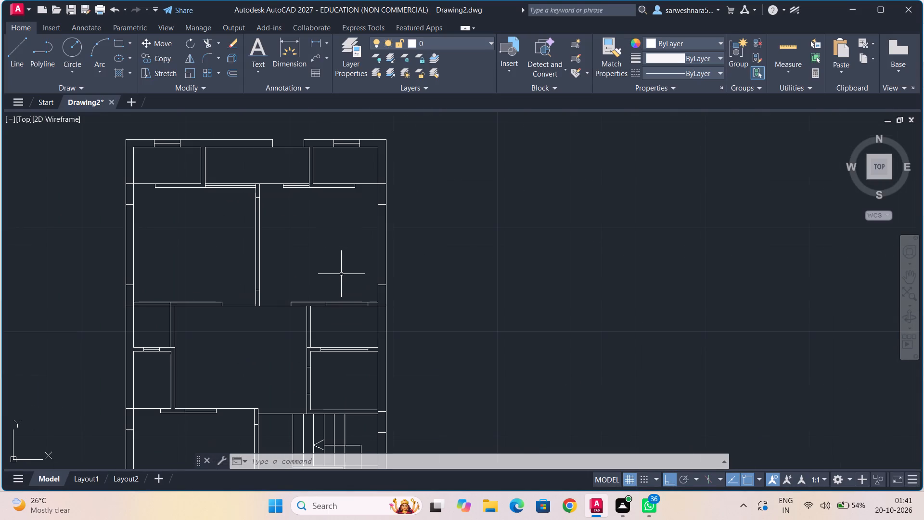
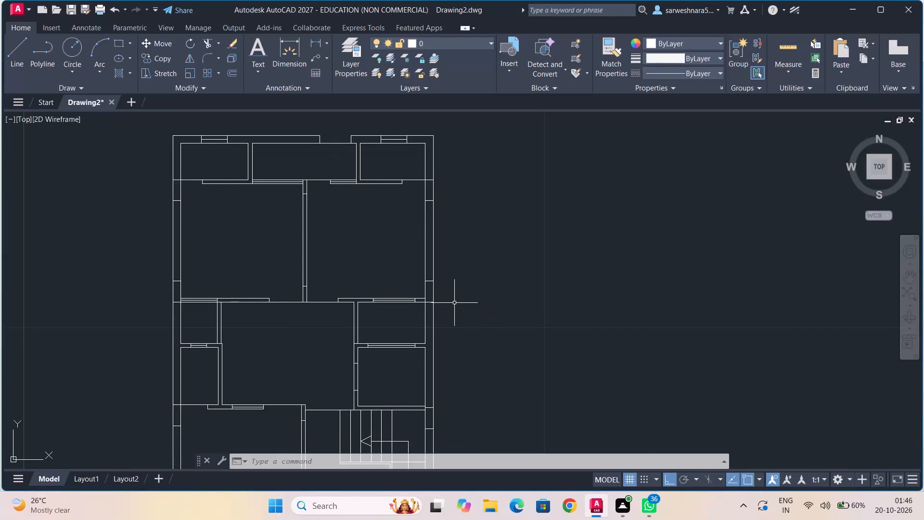
Examine the existing floor plan from the upper rooms down to the staircase and entrance, including the free space beside it.
{"action": "scroll", "coordinate": [286, 258], "scroll_direction": "up", "scroll_amount": 1}
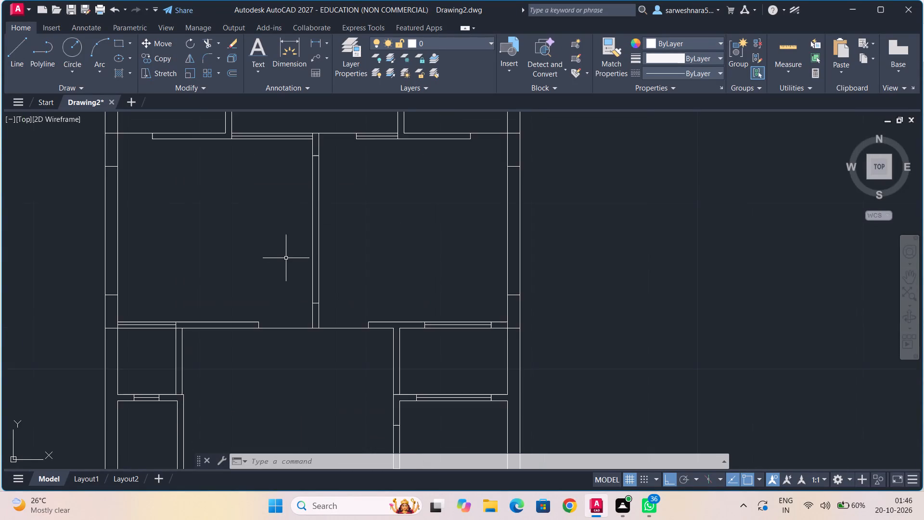
{"action": "middle_click_drag", "start_coordinate": [287, 260], "coordinate": [306, 331]}
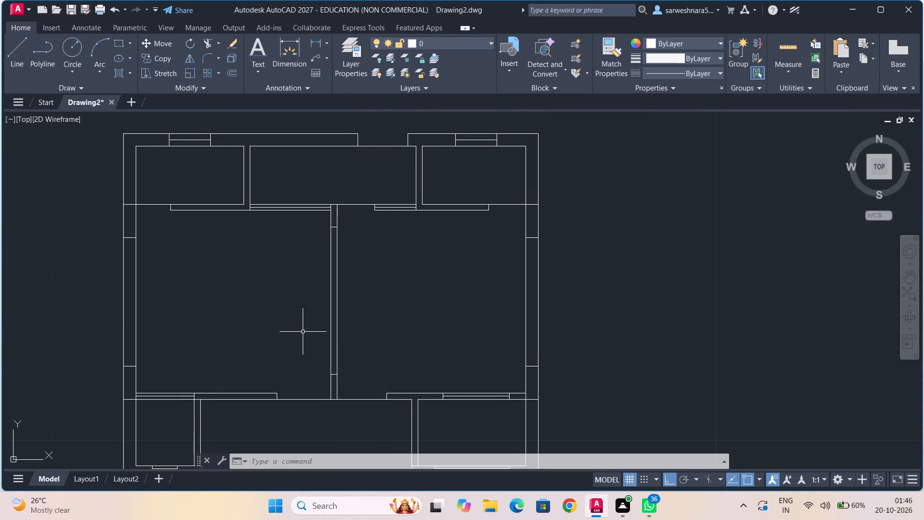
{"action": "scroll", "coordinate": [479, 335], "scroll_direction": "up", "scroll_amount": 1}
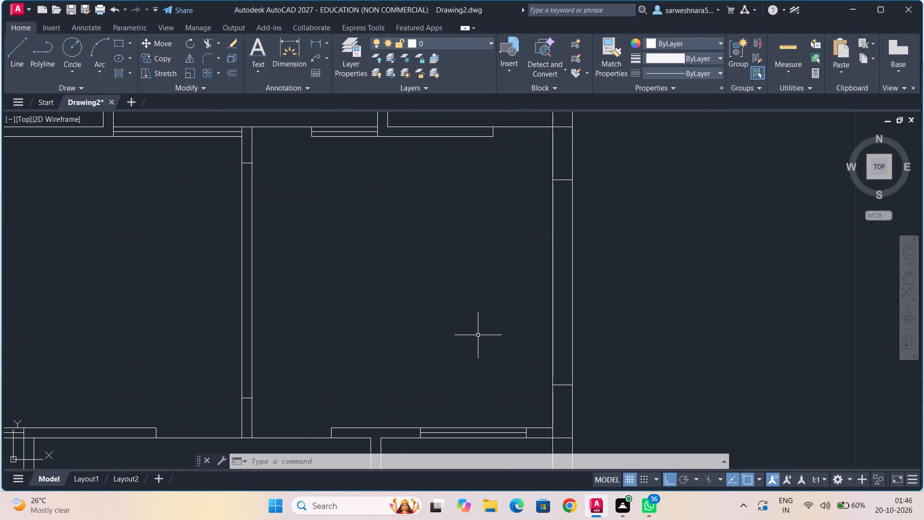
{"action": "scroll", "coordinate": [477, 342], "scroll_direction": "down", "scroll_amount": 1}
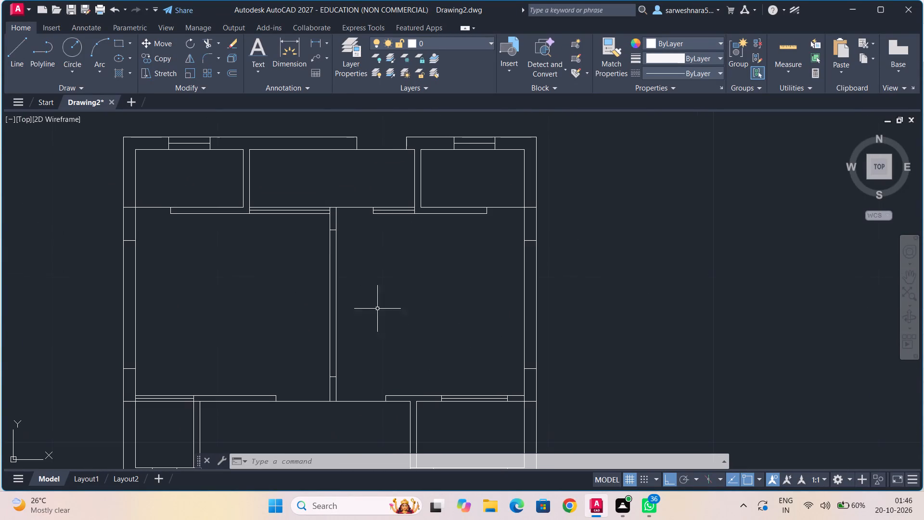
{"action": "middle_click_drag", "start_coordinate": [313, 294], "coordinate": [335, 330]}
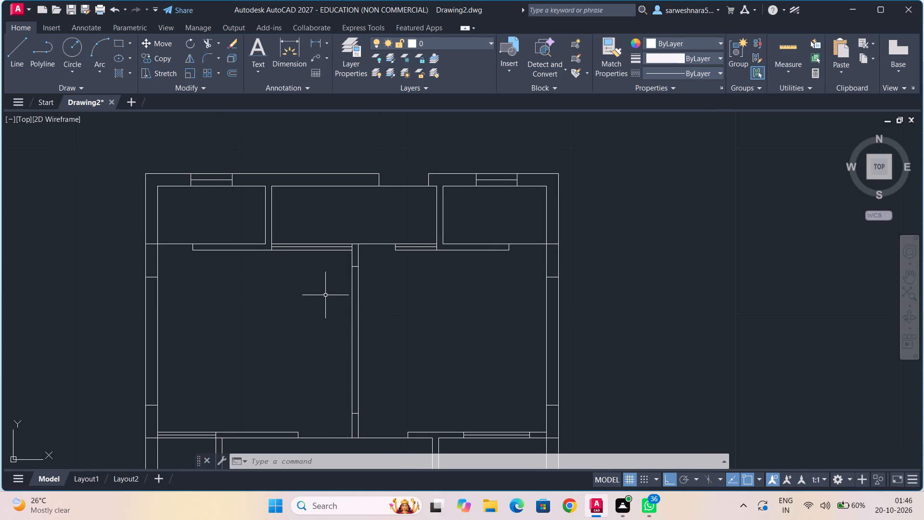
{"action": "middle_click_drag", "start_coordinate": [298, 387], "coordinate": [302, 334]}
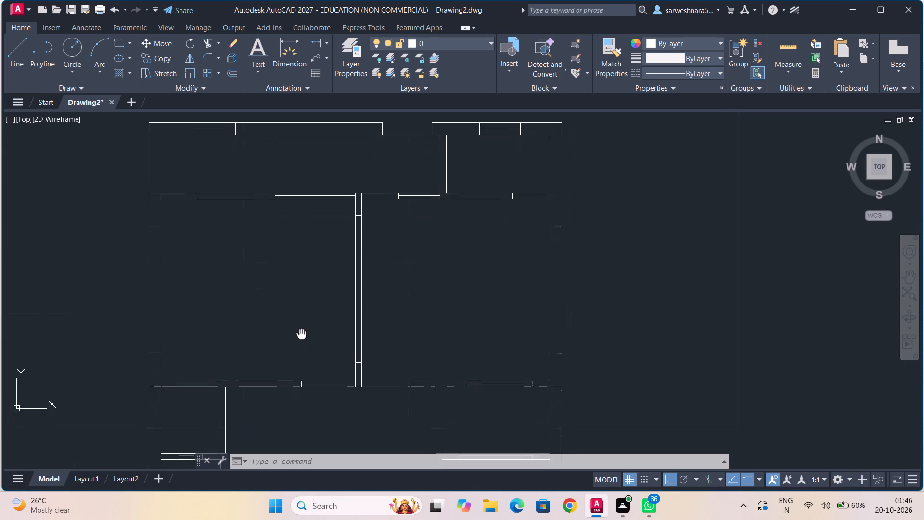
{"action": "scroll", "coordinate": [307, 343], "scroll_direction": "down", "scroll_amount": 1}
{"action": "middle_click_drag", "start_coordinate": [308, 343], "coordinate": [311, 287]}
{"action": "middle_click_drag", "start_coordinate": [324, 345], "coordinate": [325, 312]}
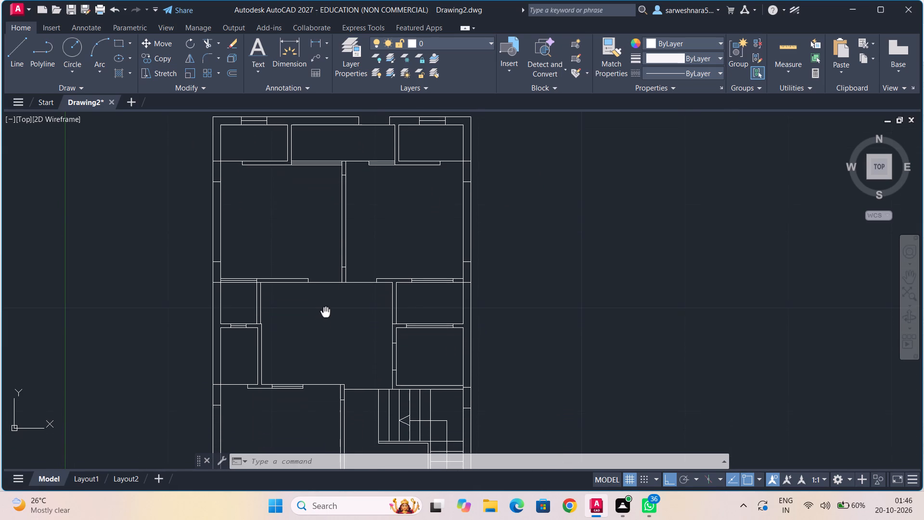
{"action": "middle_click_drag", "start_coordinate": [325, 312], "coordinate": [325, 311]}
{"action": "middle_click_drag", "start_coordinate": [334, 334], "coordinate": [332, 322]}
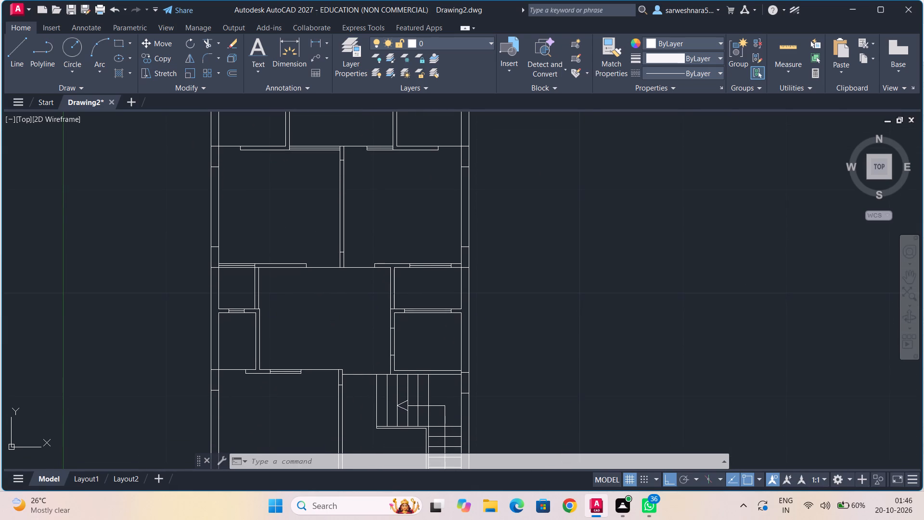
{"action": "middle_click_drag", "start_coordinate": [356, 345], "coordinate": [354, 330]}
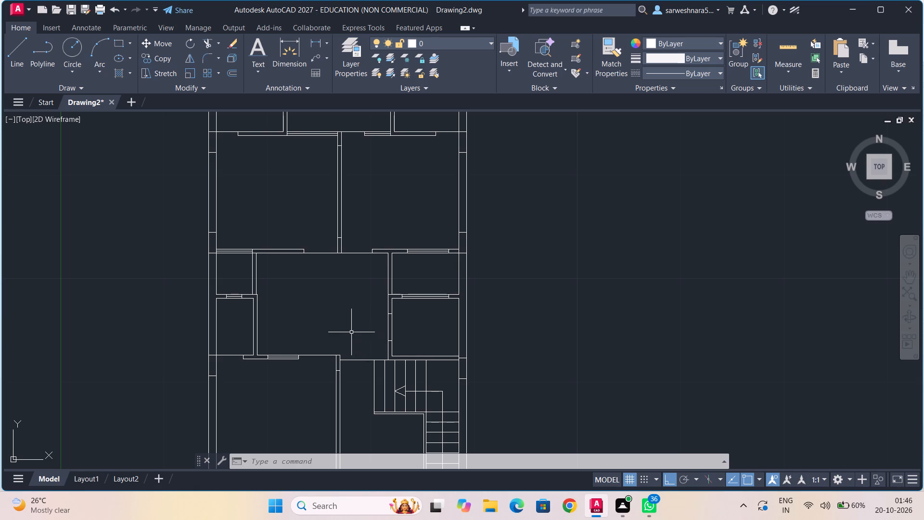
{"action": "middle_click_drag", "start_coordinate": [342, 332], "coordinate": [342, 304]}
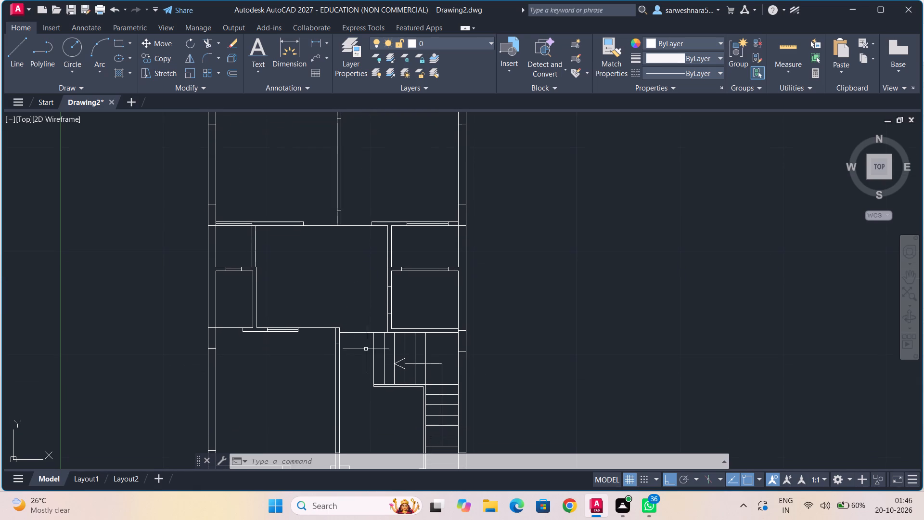
{"action": "middle_click_drag", "start_coordinate": [325, 370], "coordinate": [320, 311]}
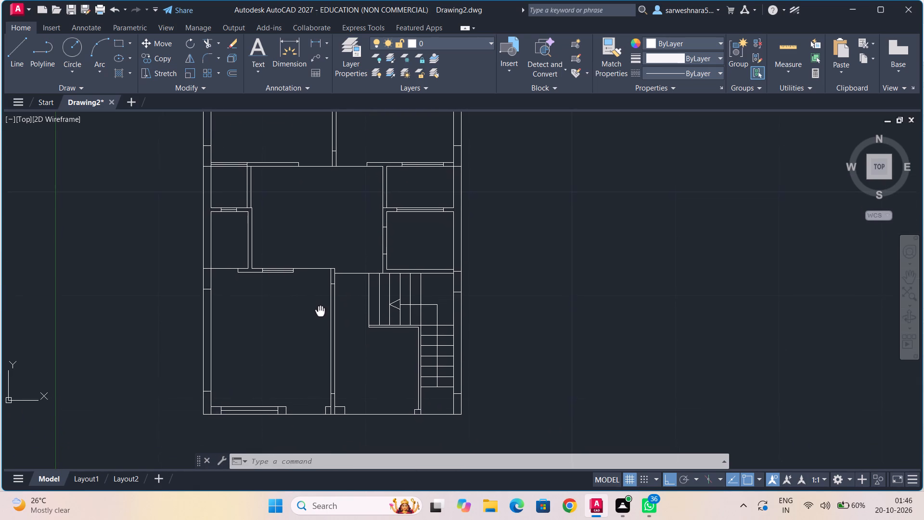
{"action": "middle_click_drag", "start_coordinate": [320, 311], "coordinate": [318, 303]}
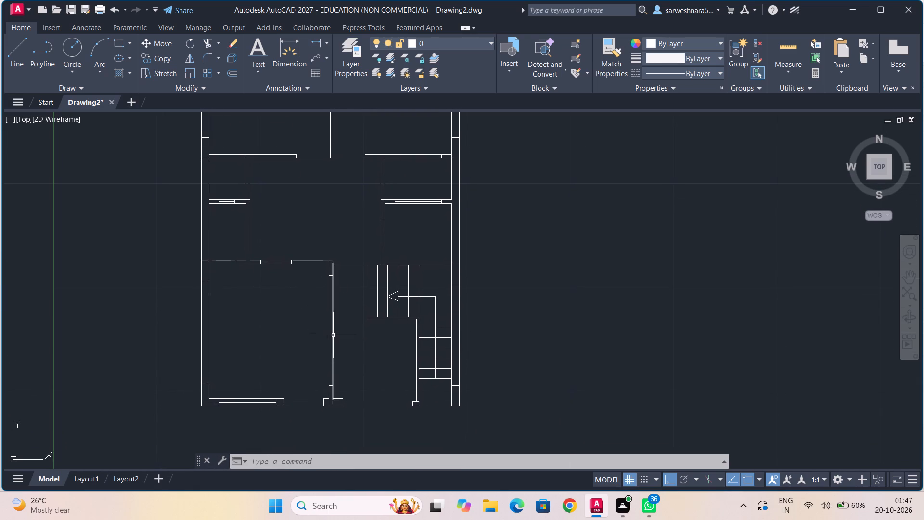
{"action": "middle_click_drag", "start_coordinate": [544, 331], "coordinate": [531, 338]}
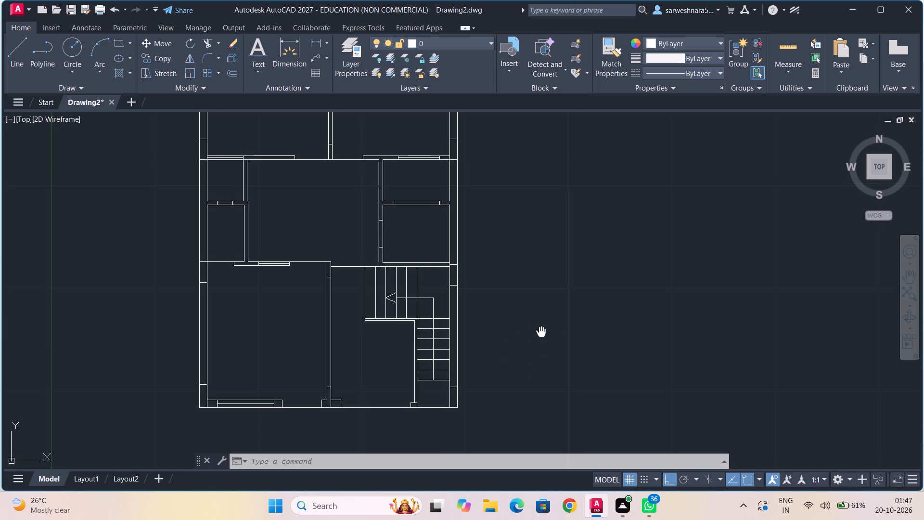
{"action": "middle_click_drag", "start_coordinate": [531, 338], "coordinate": [431, 338]}
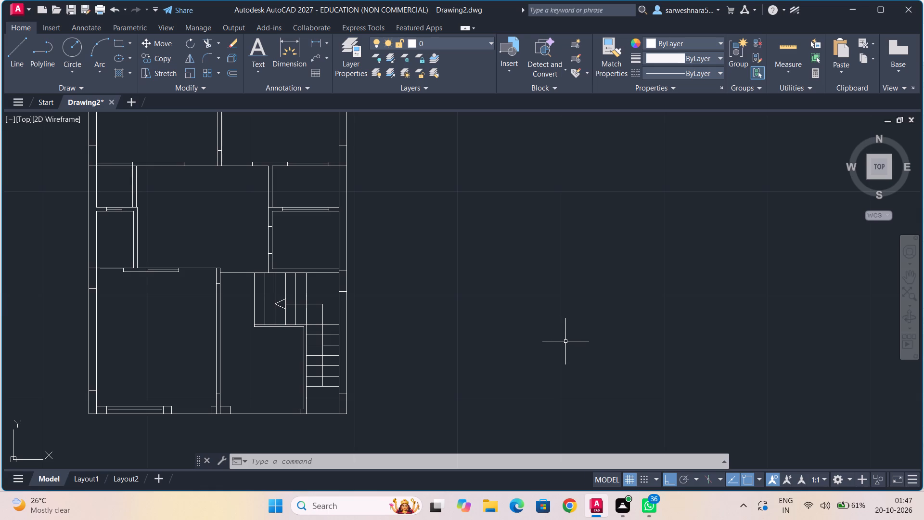
{"action": "scroll", "coordinate": [500, 279], "scroll_direction": "down", "scroll_amount": 1}
{"action": "middle_click_drag", "start_coordinate": [500, 279], "coordinate": [347, 329]}
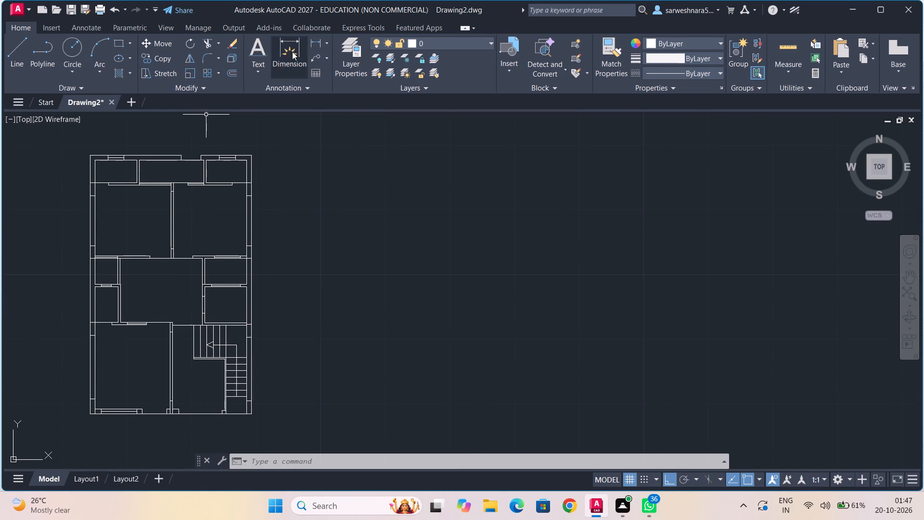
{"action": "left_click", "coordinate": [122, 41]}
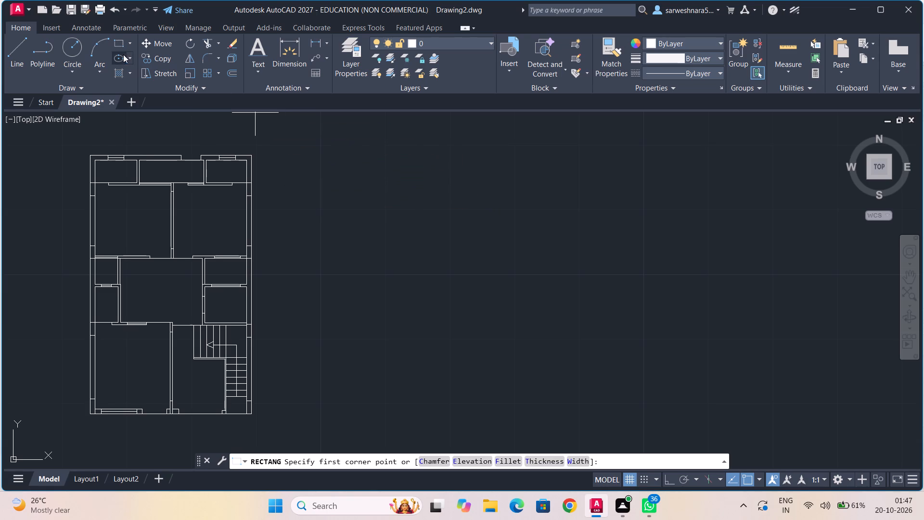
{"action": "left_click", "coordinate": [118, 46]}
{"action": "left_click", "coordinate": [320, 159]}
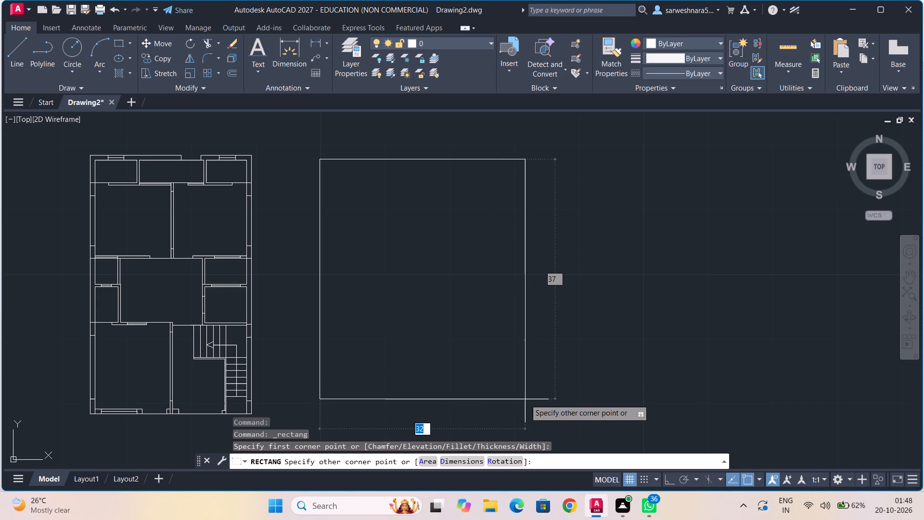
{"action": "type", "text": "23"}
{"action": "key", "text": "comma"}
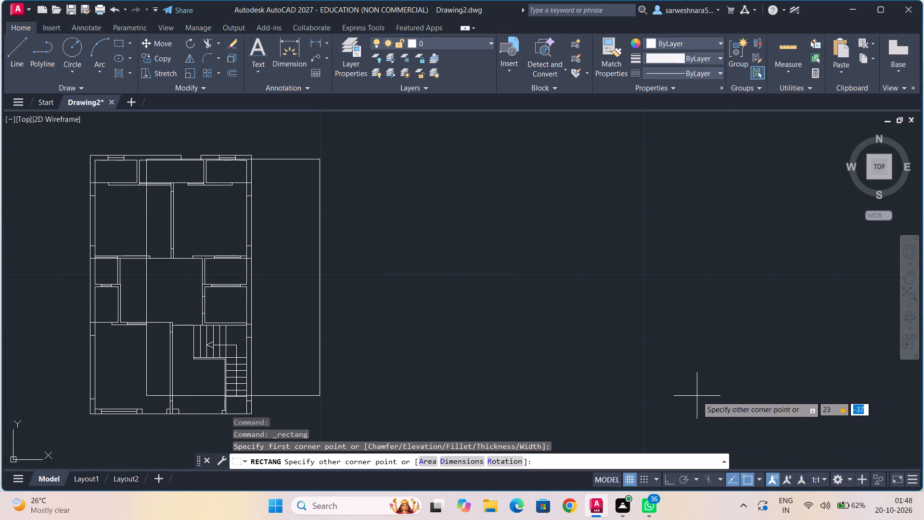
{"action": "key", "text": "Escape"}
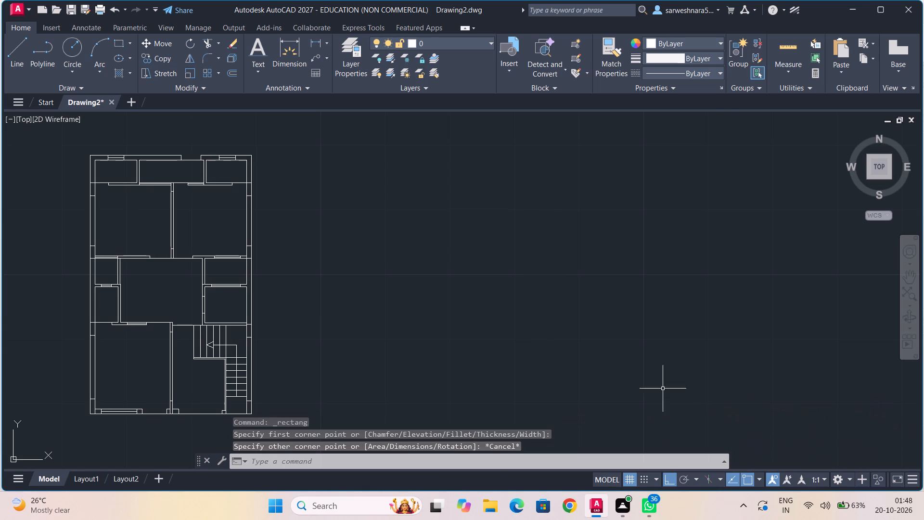
Draw a 25 by 40 rectangle in the empty space to the right of the existing floor plan.
{"action": "left_click", "coordinate": [119, 44]}
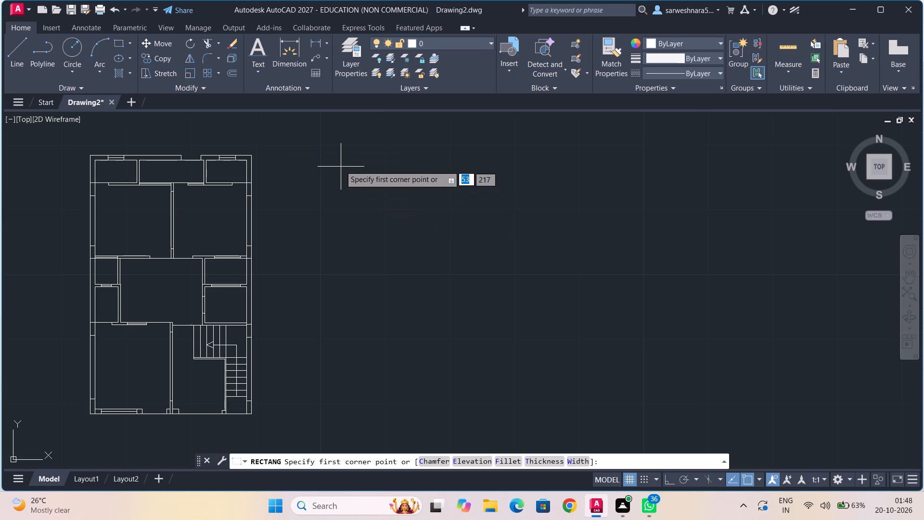
{"action": "left_click", "coordinate": [341, 156]}
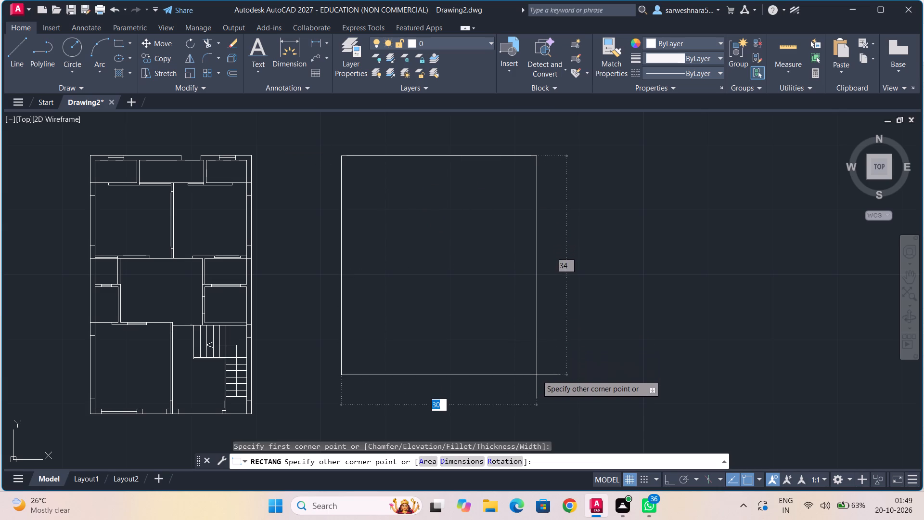
{"action": "type", "text": "25"}
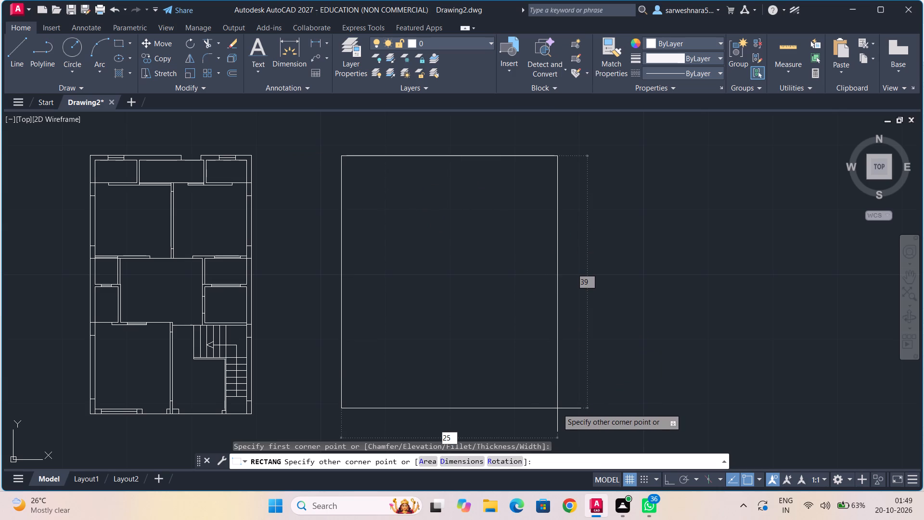
{"action": "key", "text": "comma"}
{"action": "type", "text": "40"}
{"action": "key", "text": "Return"}
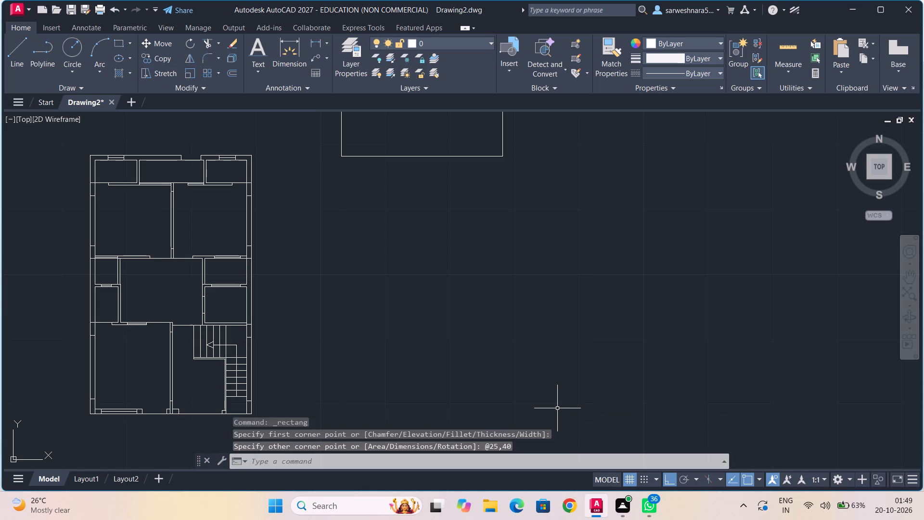
{"action": "key", "text": "Escape"}
Move the new rectangle straight down about 40 units from its lower-left corner, placing it beside the floor plan.
{"action": "scroll", "coordinate": [511, 266], "scroll_direction": "down", "scroll_amount": 2}
{"action": "middle_click_drag", "start_coordinate": [511, 266], "coordinate": [494, 318]}
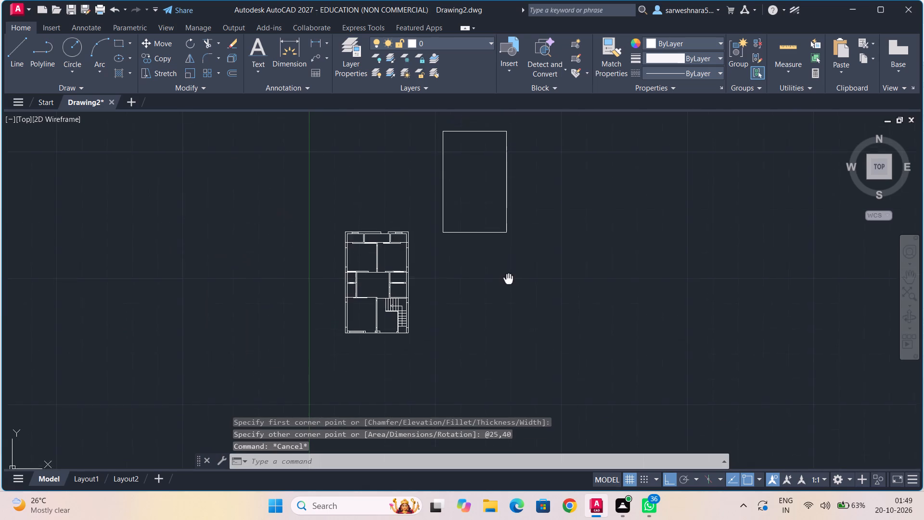
{"action": "middle_click_drag", "start_coordinate": [494, 318], "coordinate": [492, 322]}
{"action": "left_click", "coordinate": [479, 178]}
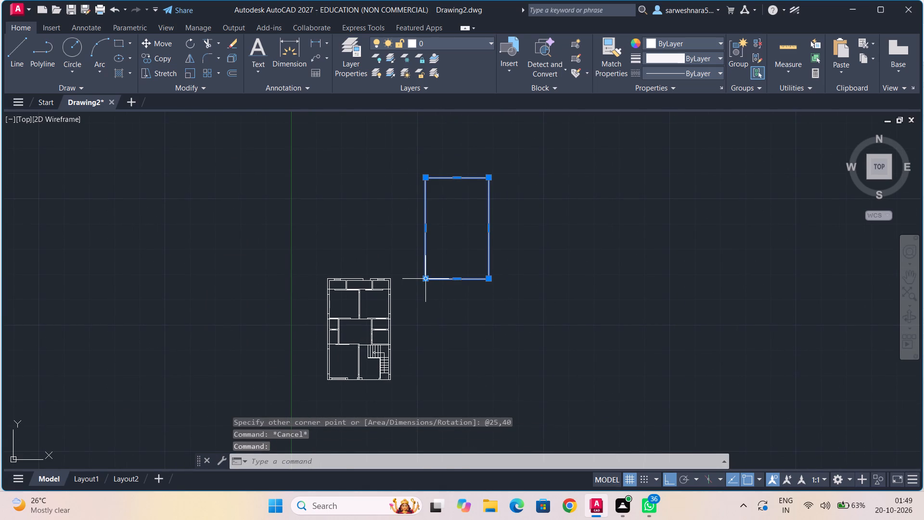
{"action": "left_click_drag", "start_coordinate": [425, 279], "coordinate": [424, 289]}
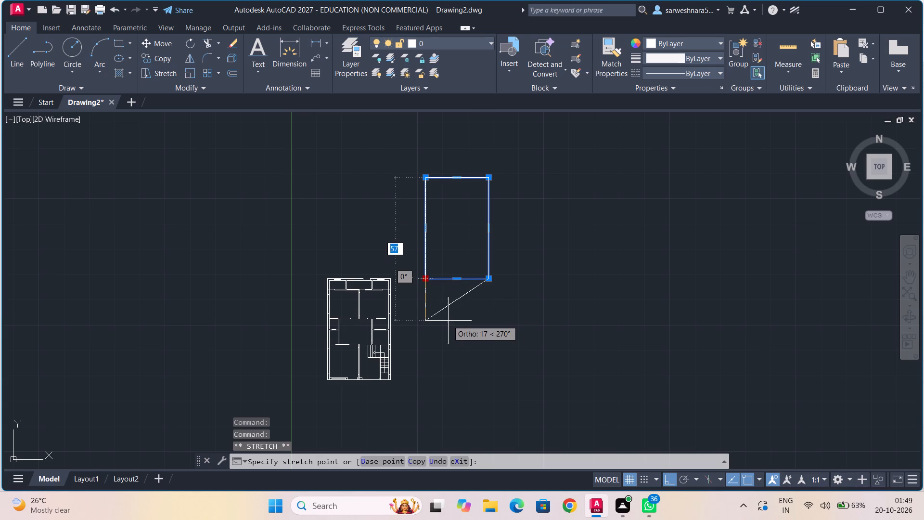
{"action": "key", "text": "Escape"}
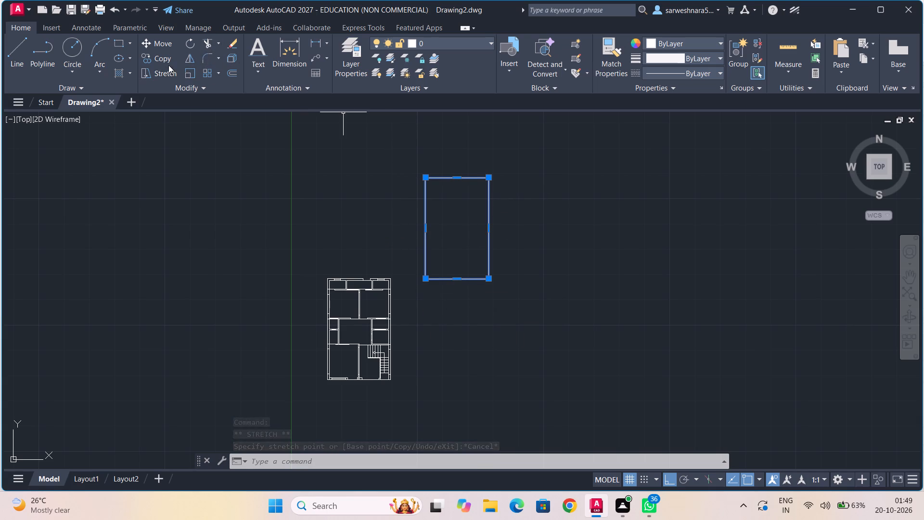
{"action": "left_click", "coordinate": [168, 42]}
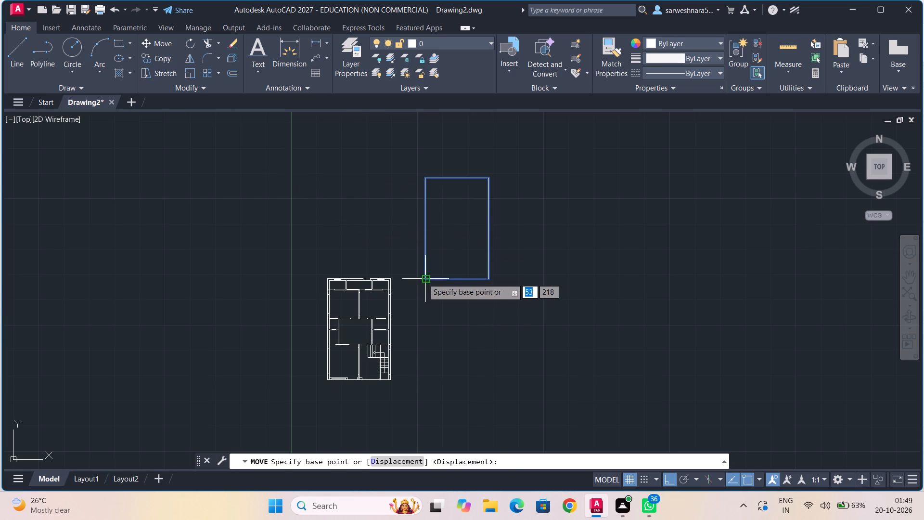
{"action": "left_click", "coordinate": [423, 278]}
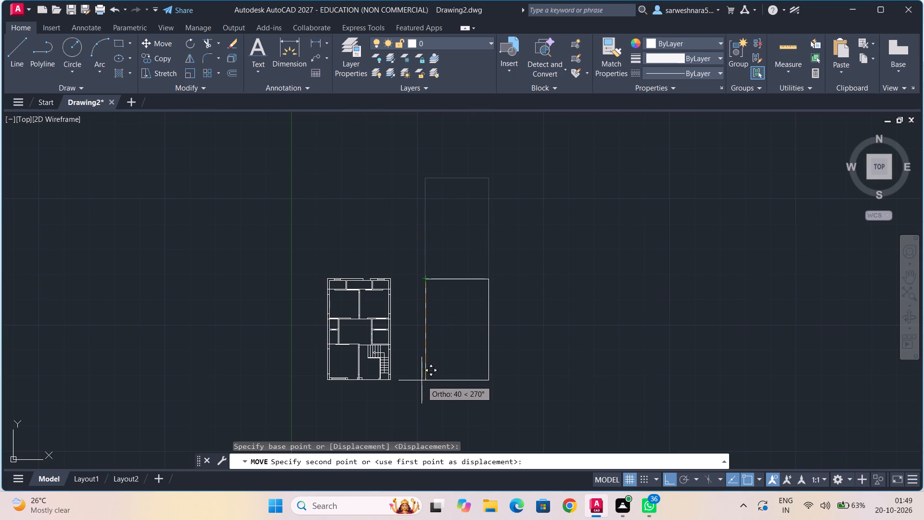
{"action": "left_click", "coordinate": [422, 380]}
Offset the new rectangle inward by 0.75 to form the outer wall thickness.
{"action": "scroll", "coordinate": [453, 357], "scroll_direction": "up", "scroll_amount": 2}
{"action": "middle_click_drag", "start_coordinate": [453, 357], "coordinate": [375, 364]}
{"action": "scroll", "coordinate": [365, 337], "scroll_direction": "up", "scroll_amount": 1}
{"action": "middle_click_drag", "start_coordinate": [365, 337], "coordinate": [337, 342]}
{"action": "scroll", "coordinate": [337, 342], "scroll_direction": "down", "scroll_amount": 1}
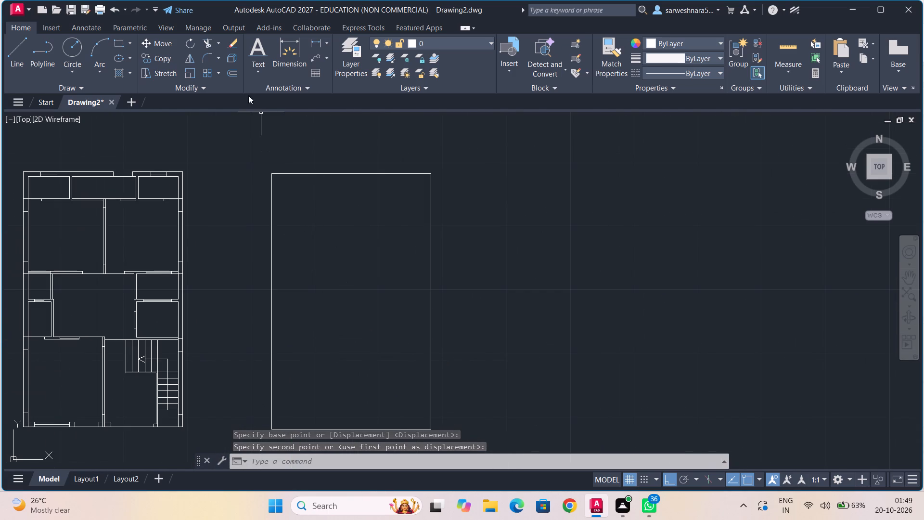
{"action": "left_click", "coordinate": [231, 75]}
{"action": "type", "text": "0.75"}
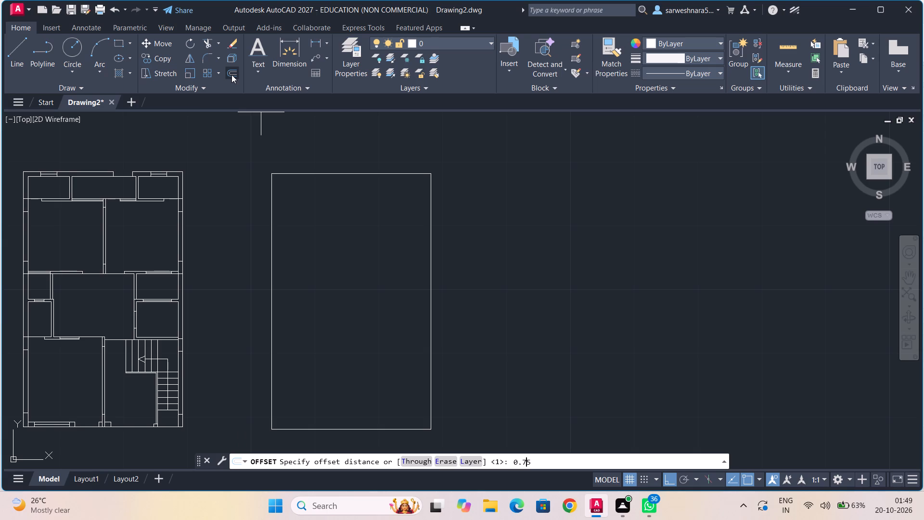
{"action": "key", "text": "Return"}
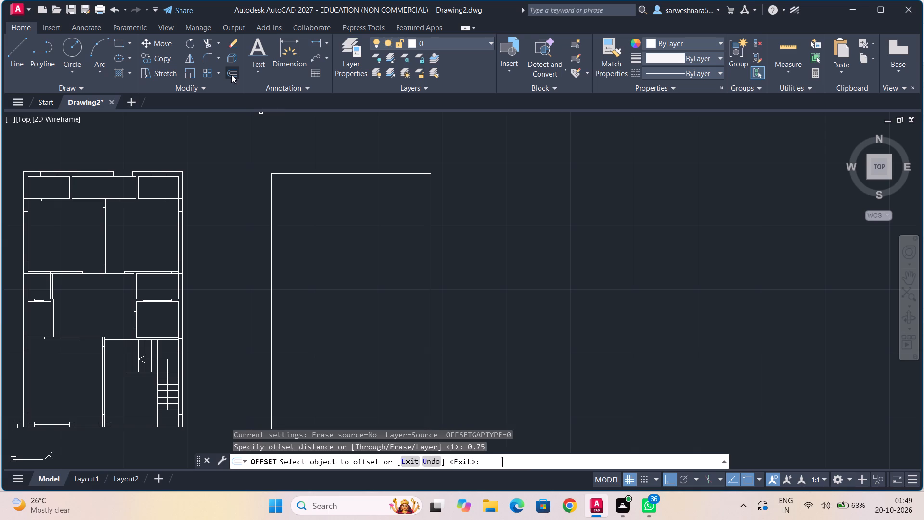
{"action": "left_click", "coordinate": [280, 174]}
{"action": "left_click", "coordinate": [289, 188]}
Draw lines for a 6.5 by 5.6 room in the upper-left inner corner of the new outline.
{"action": "scroll", "coordinate": [296, 197], "scroll_direction": "up", "scroll_amount": 1}
{"action": "middle_click_drag", "start_coordinate": [296, 197], "coordinate": [289, 229]}
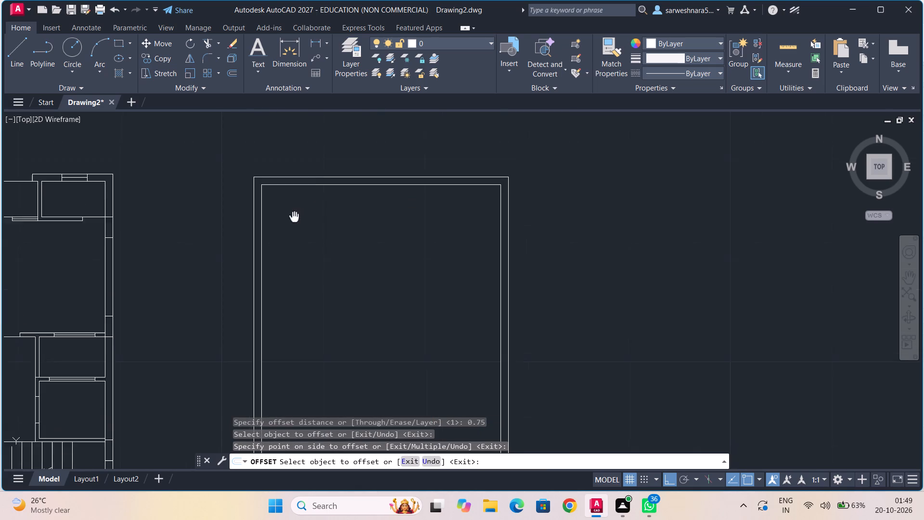
{"action": "middle_click_drag", "start_coordinate": [289, 229], "coordinate": [263, 231]}
{"action": "scroll", "coordinate": [263, 231], "scroll_direction": "up", "scroll_amount": 1}
{"action": "middle_click_drag", "start_coordinate": [263, 231], "coordinate": [212, 222]}
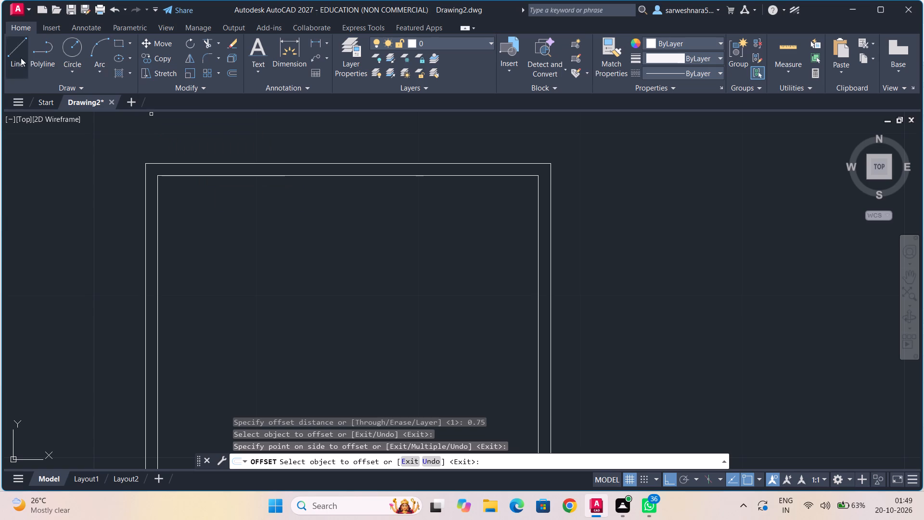
{"action": "left_click", "coordinate": [15, 57]}
{"action": "left_click", "coordinate": [160, 177]}
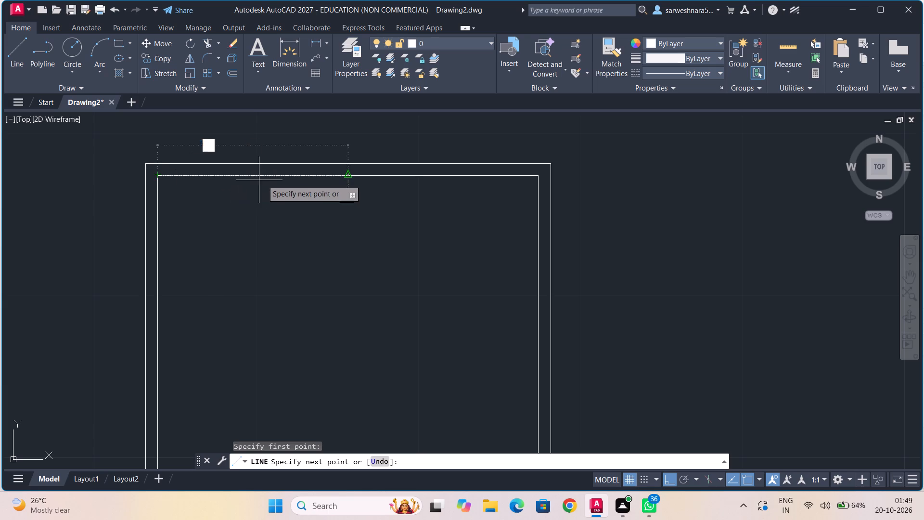
{"action": "type", "text": "6.5"}
{"action": "key", "text": "Return"}
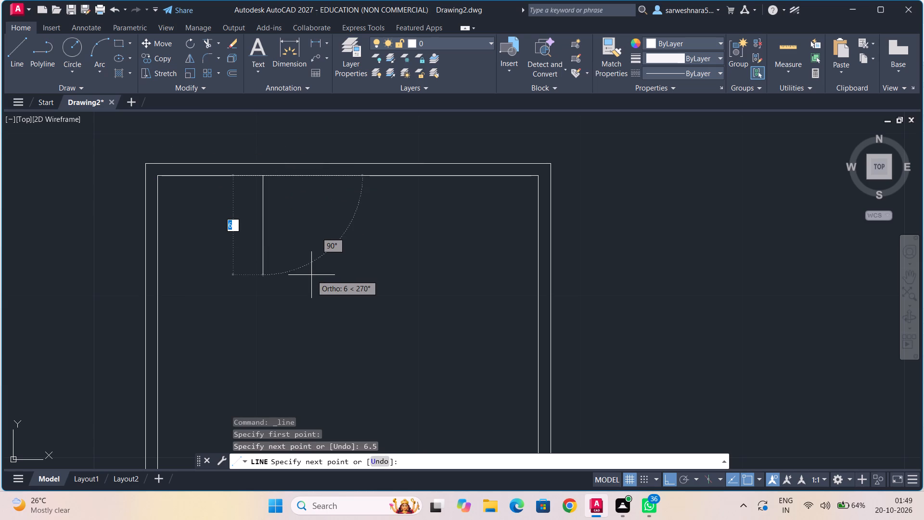
{"action": "type", "text": "5.6"}
{"action": "key", "text": "Return"}
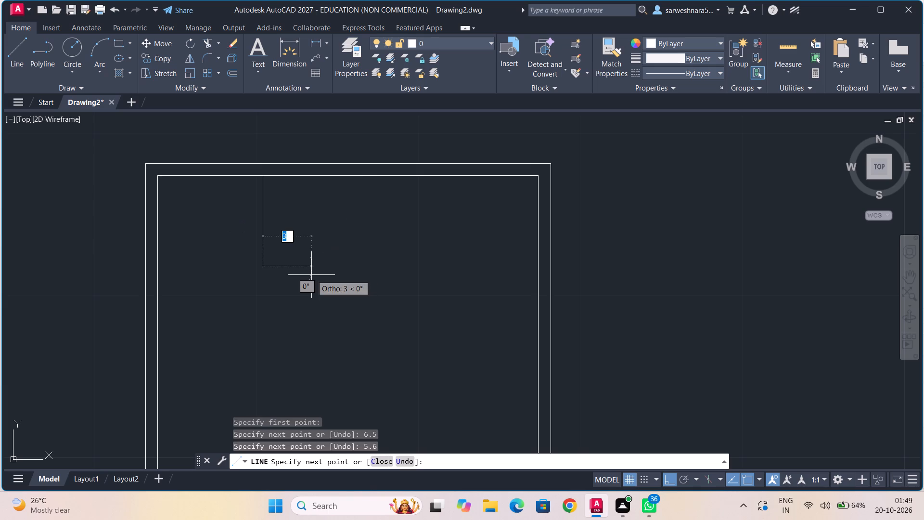
{"action": "type", "text": "6.5"}
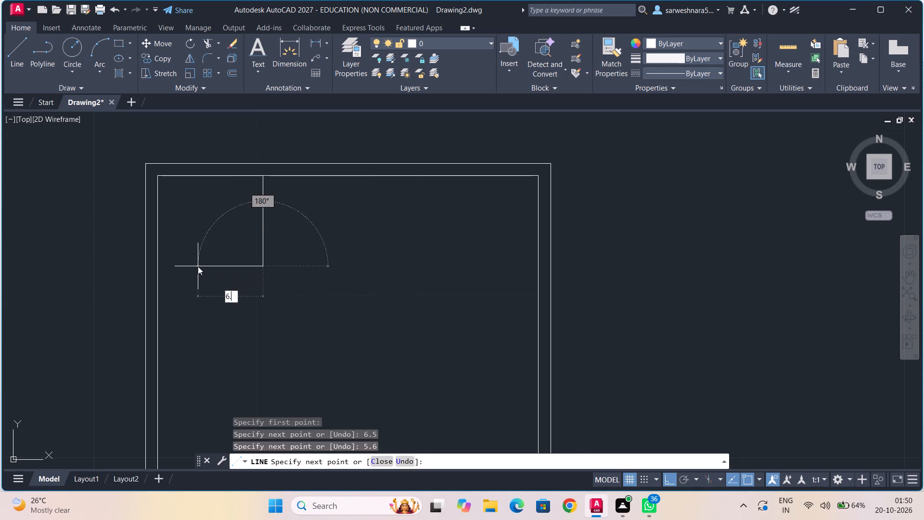
{"action": "key", "text": "Return"}
{"action": "key", "text": "Escape"}
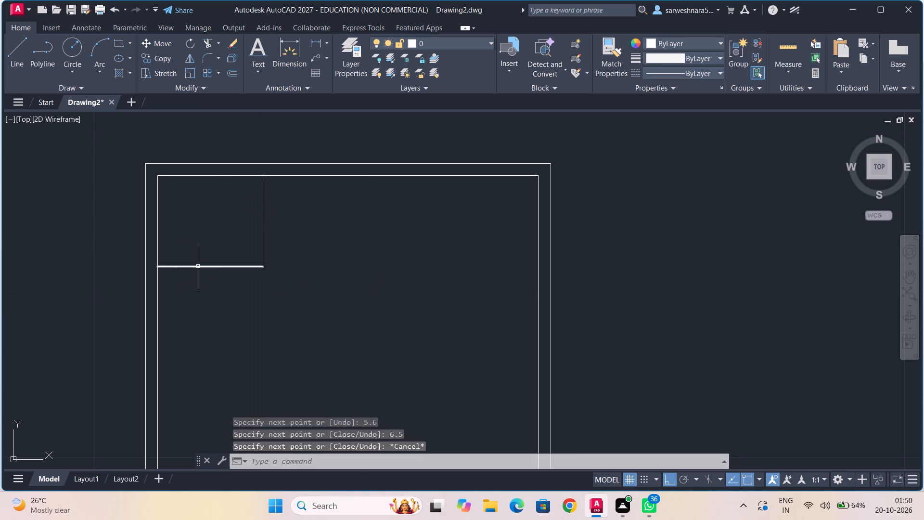
Offset the corner room's vertical and bottom lines outward by 0.375 to form its partition walls.
{"action": "left_click", "coordinate": [235, 76]}
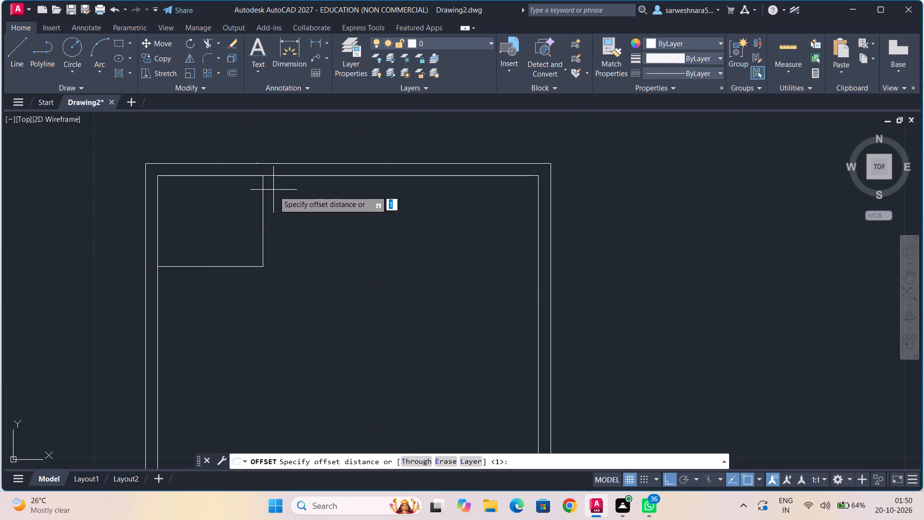
{"action": "type", "text": "0.375"}
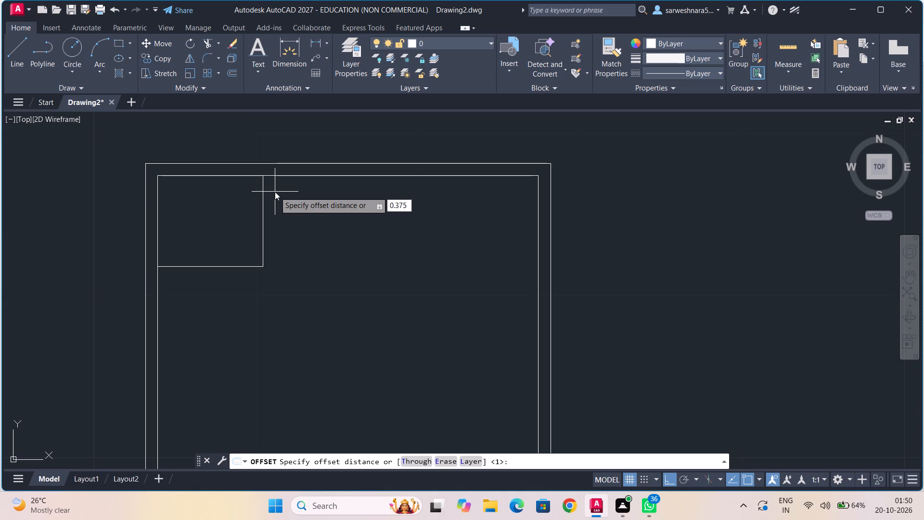
{"action": "key", "text": "Return"}
{"action": "left_click", "coordinate": [262, 196]}
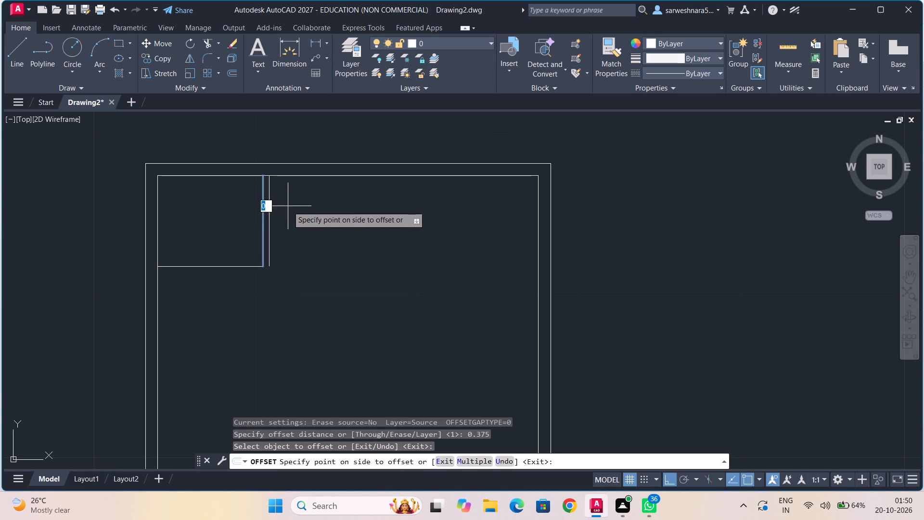
{"action": "left_click", "coordinate": [288, 206]}
{"action": "left_click", "coordinate": [254, 266]}
{"action": "left_click", "coordinate": [253, 285]}
Draw lines for a 10 by 5.6 room along the upper inner wall, starting at the first room's partition.
{"action": "middle_click_drag", "start_coordinate": [313, 254], "coordinate": [304, 257]}
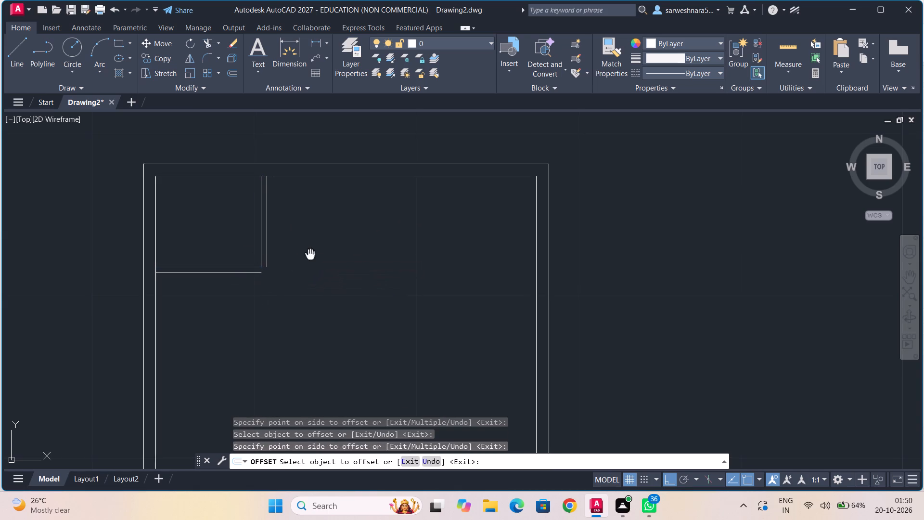
{"action": "middle_click_drag", "start_coordinate": [304, 257], "coordinate": [256, 267]}
{"action": "left_click", "coordinate": [21, 58]}
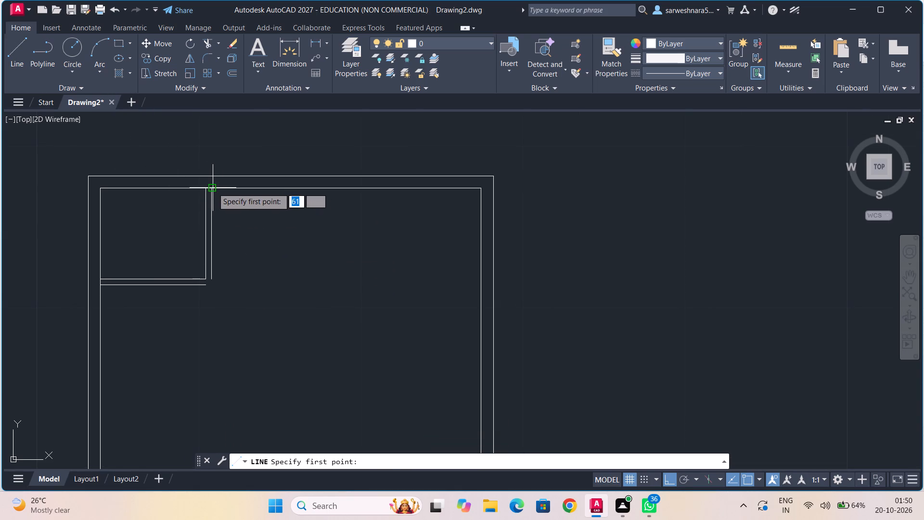
{"action": "left_click", "coordinate": [213, 188]}
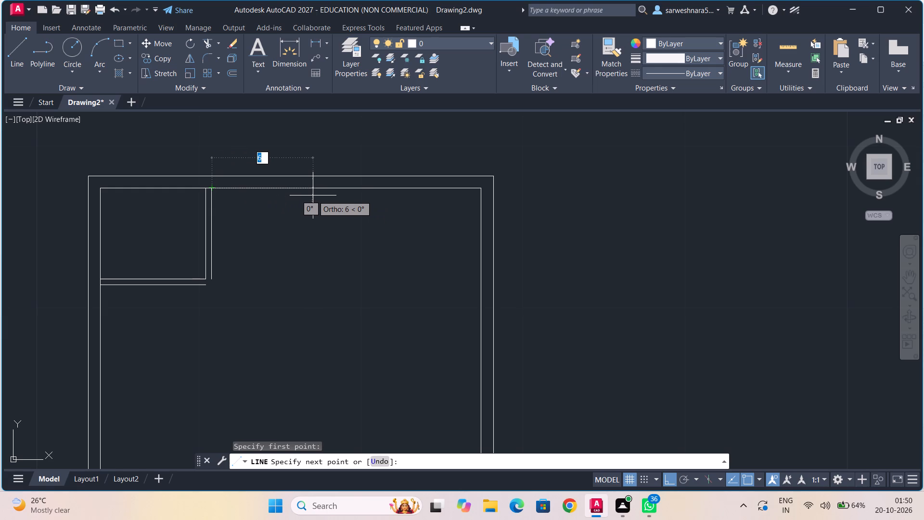
{"action": "type", "text": "10"}
{"action": "key", "text": "Return"}
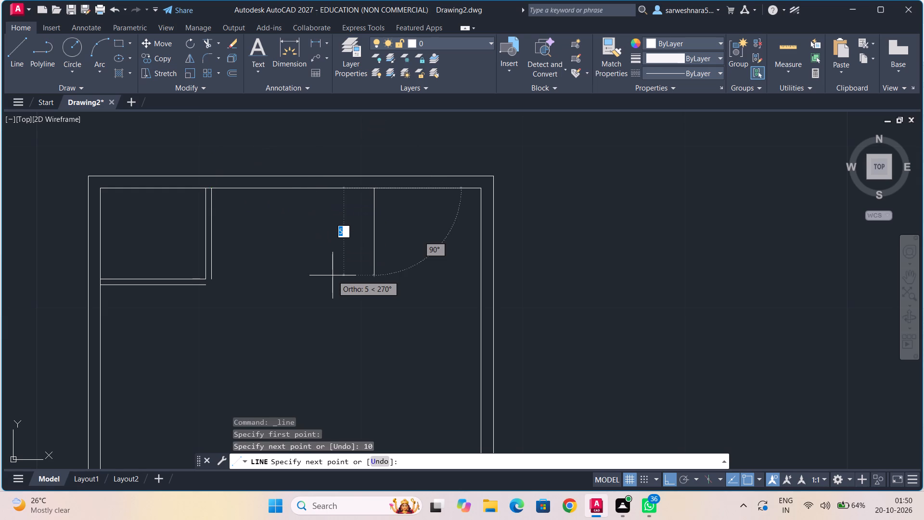
{"action": "type", "text": "5.6"}
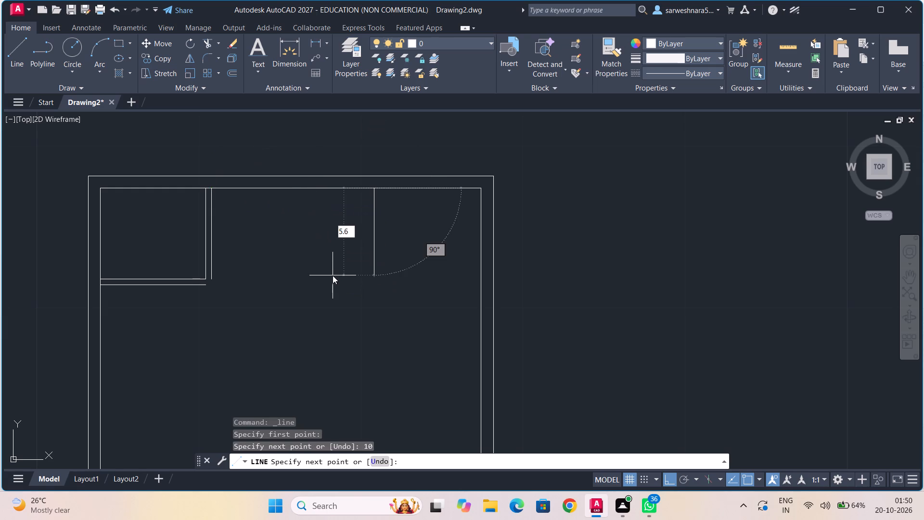
{"action": "key", "text": "Return"}
{"action": "type", "text": "10"}
{"action": "key", "text": "Return"}
{"action": "key", "text": "Escape"}
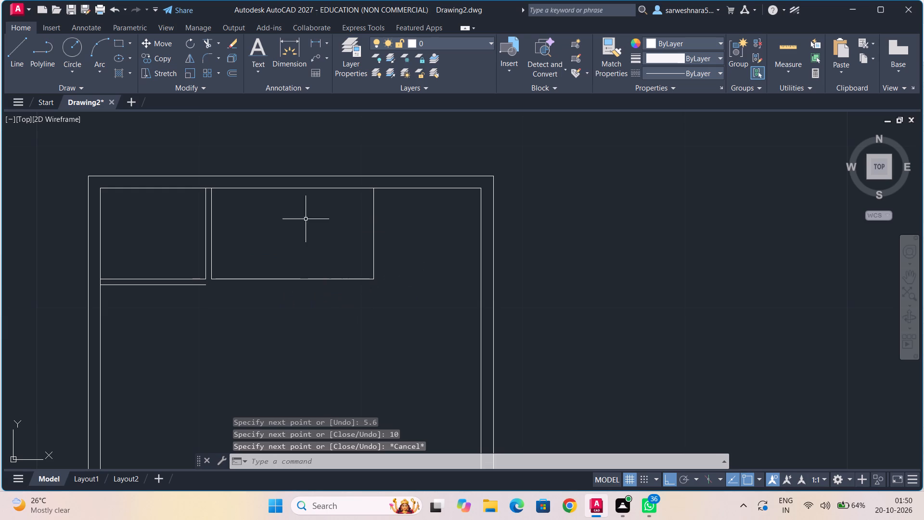
Offset the middle room's bottom line and far vertical line outward by 0.375 as partition walls.
{"action": "left_click", "coordinate": [226, 74]}
{"action": "type", "text": "0.375"}
{"action": "key", "text": "Return"}
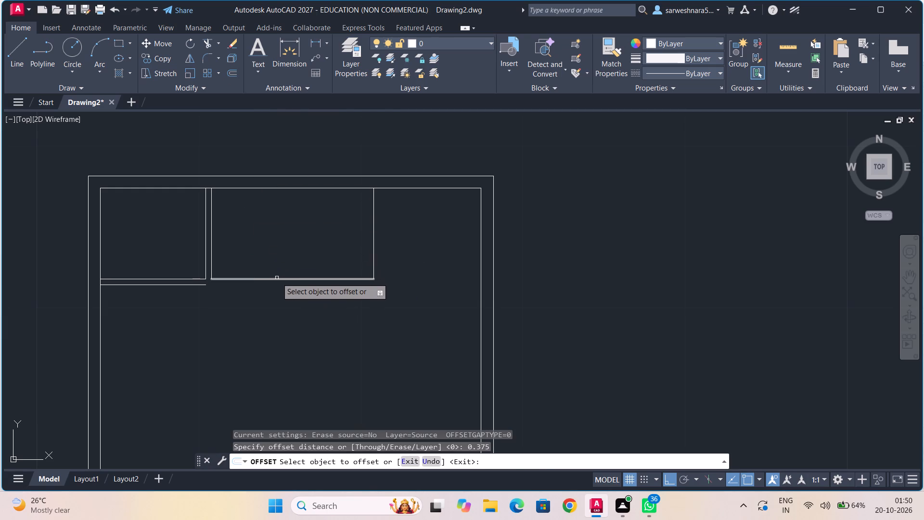
{"action": "left_click", "coordinate": [277, 278]}
{"action": "left_click", "coordinate": [280, 294]}
{"action": "left_click", "coordinate": [373, 270]}
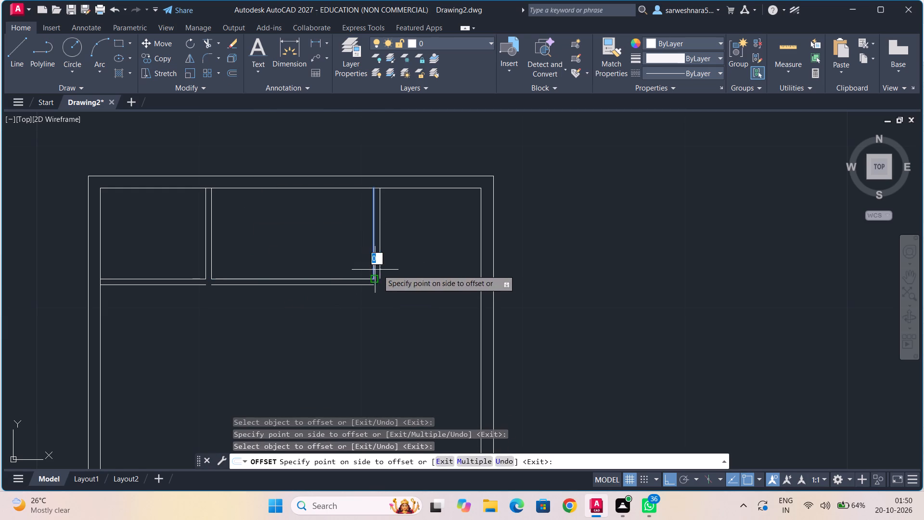
{"action": "left_click", "coordinate": [385, 271]}
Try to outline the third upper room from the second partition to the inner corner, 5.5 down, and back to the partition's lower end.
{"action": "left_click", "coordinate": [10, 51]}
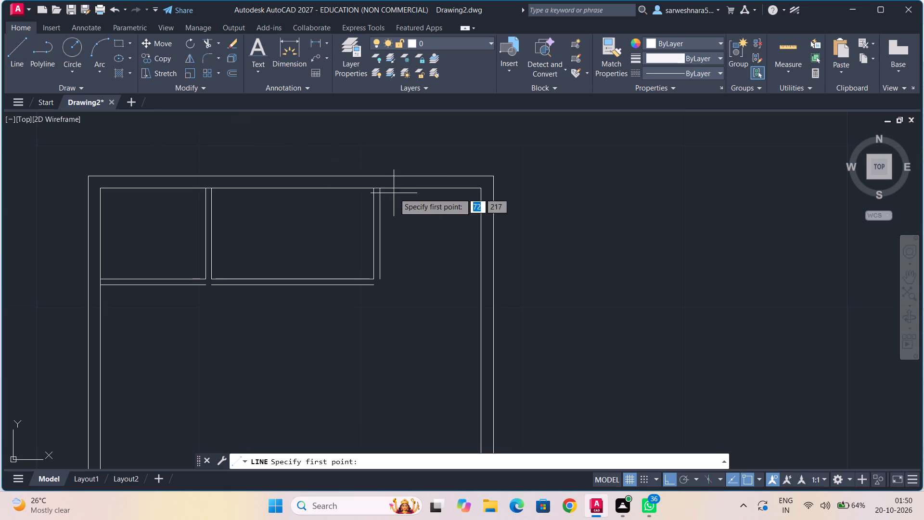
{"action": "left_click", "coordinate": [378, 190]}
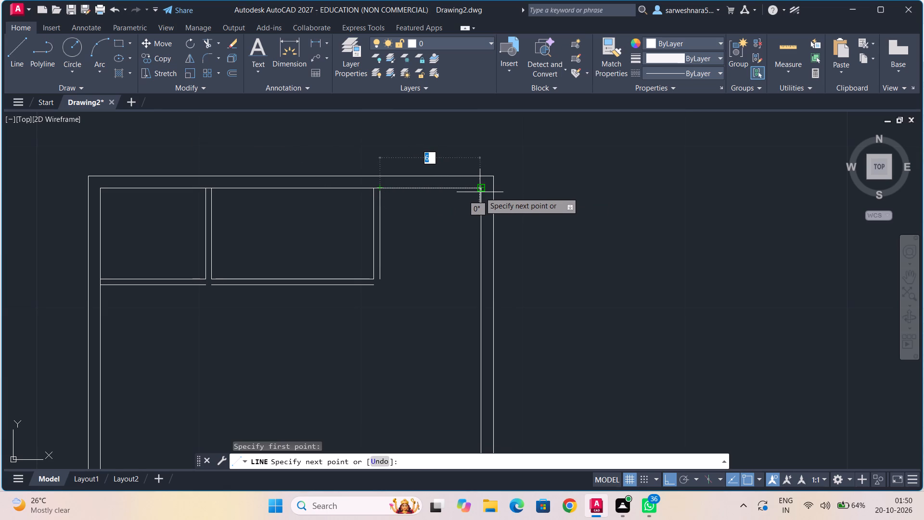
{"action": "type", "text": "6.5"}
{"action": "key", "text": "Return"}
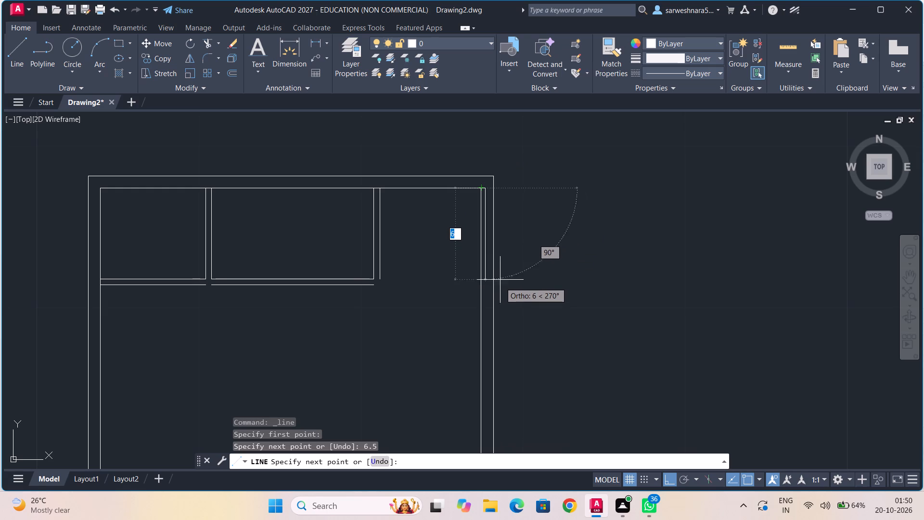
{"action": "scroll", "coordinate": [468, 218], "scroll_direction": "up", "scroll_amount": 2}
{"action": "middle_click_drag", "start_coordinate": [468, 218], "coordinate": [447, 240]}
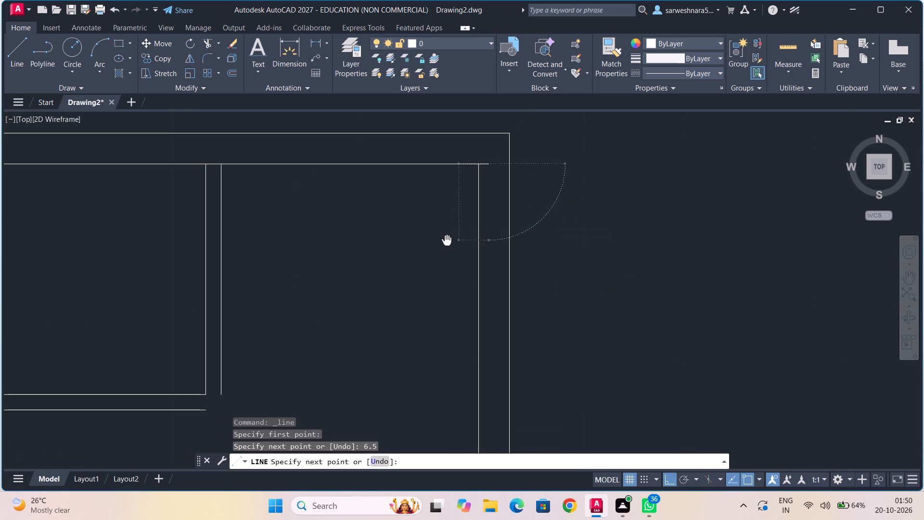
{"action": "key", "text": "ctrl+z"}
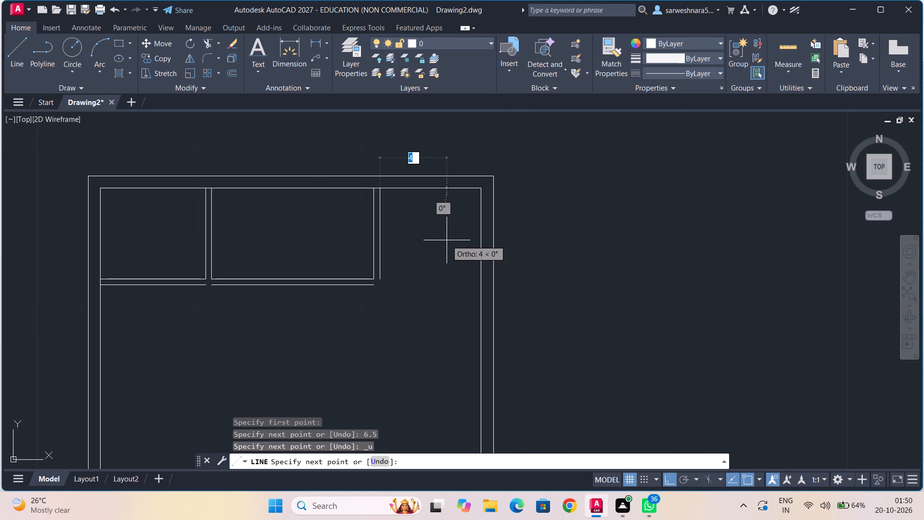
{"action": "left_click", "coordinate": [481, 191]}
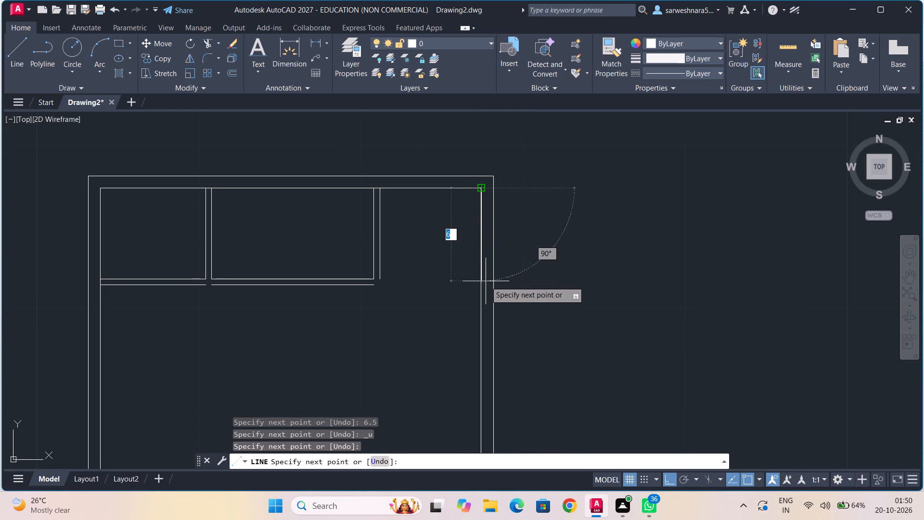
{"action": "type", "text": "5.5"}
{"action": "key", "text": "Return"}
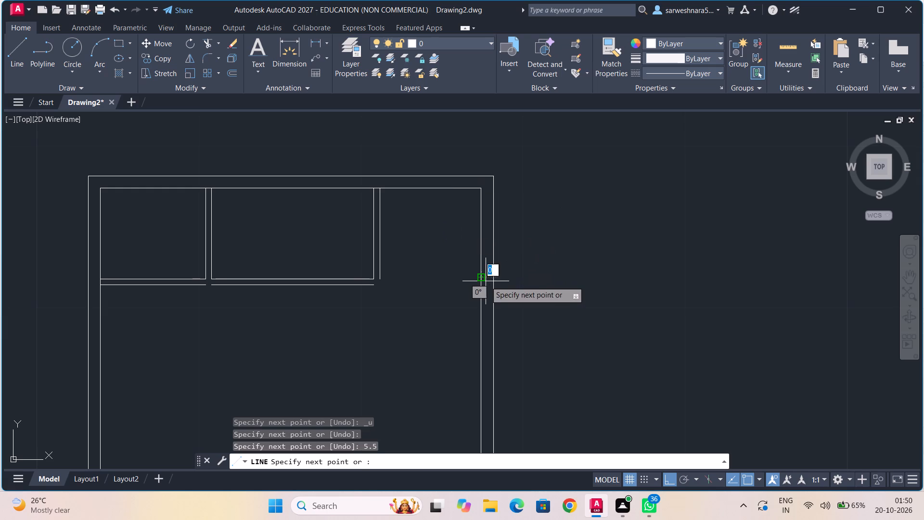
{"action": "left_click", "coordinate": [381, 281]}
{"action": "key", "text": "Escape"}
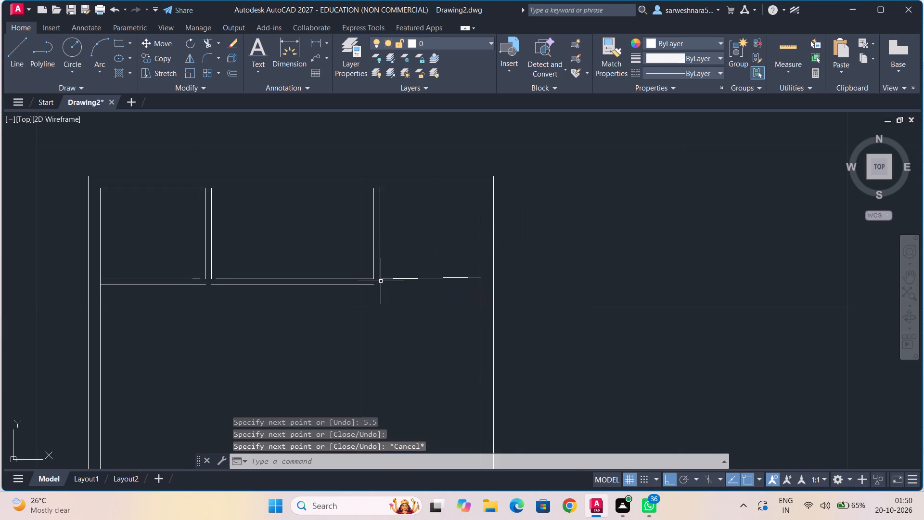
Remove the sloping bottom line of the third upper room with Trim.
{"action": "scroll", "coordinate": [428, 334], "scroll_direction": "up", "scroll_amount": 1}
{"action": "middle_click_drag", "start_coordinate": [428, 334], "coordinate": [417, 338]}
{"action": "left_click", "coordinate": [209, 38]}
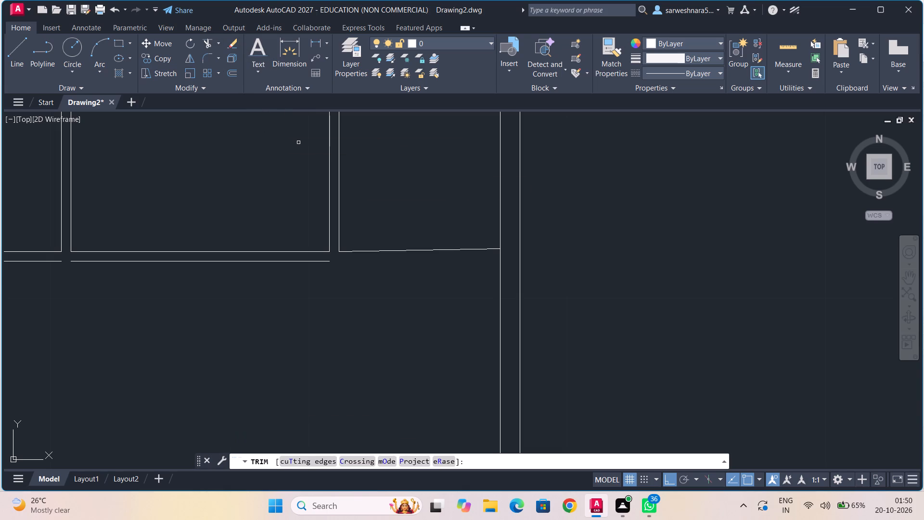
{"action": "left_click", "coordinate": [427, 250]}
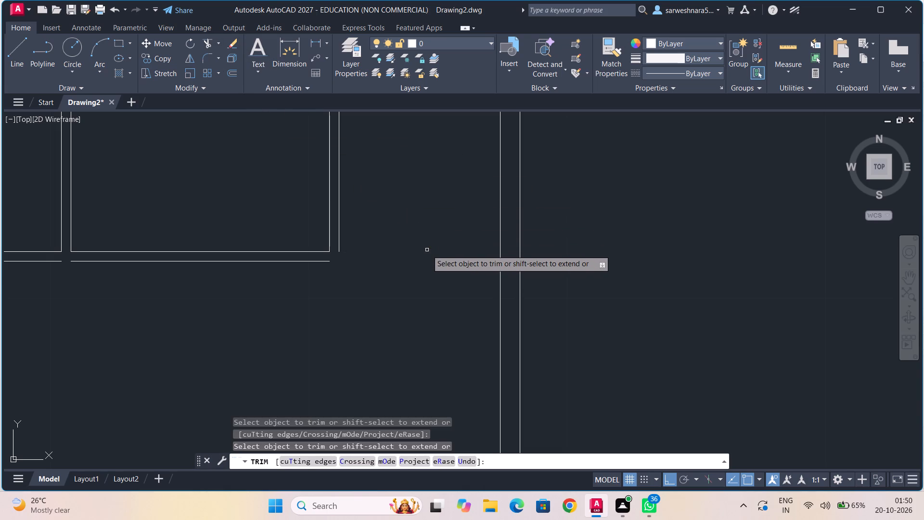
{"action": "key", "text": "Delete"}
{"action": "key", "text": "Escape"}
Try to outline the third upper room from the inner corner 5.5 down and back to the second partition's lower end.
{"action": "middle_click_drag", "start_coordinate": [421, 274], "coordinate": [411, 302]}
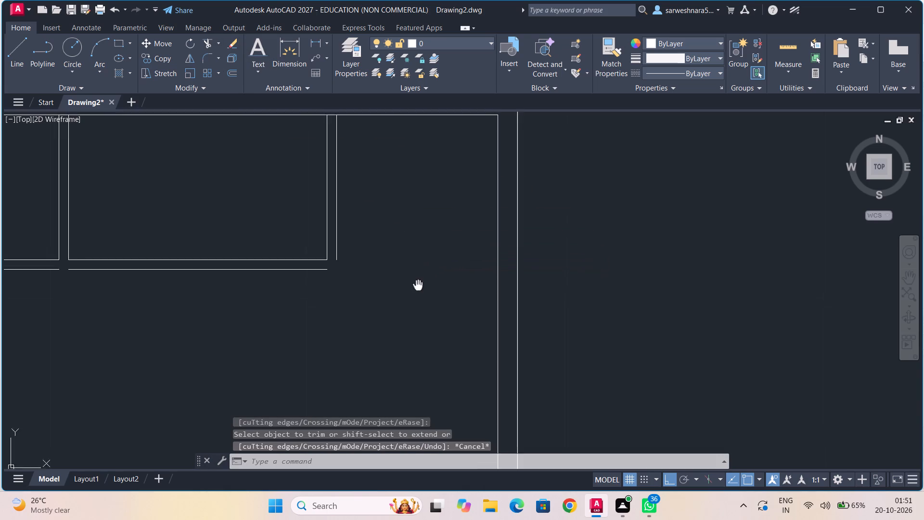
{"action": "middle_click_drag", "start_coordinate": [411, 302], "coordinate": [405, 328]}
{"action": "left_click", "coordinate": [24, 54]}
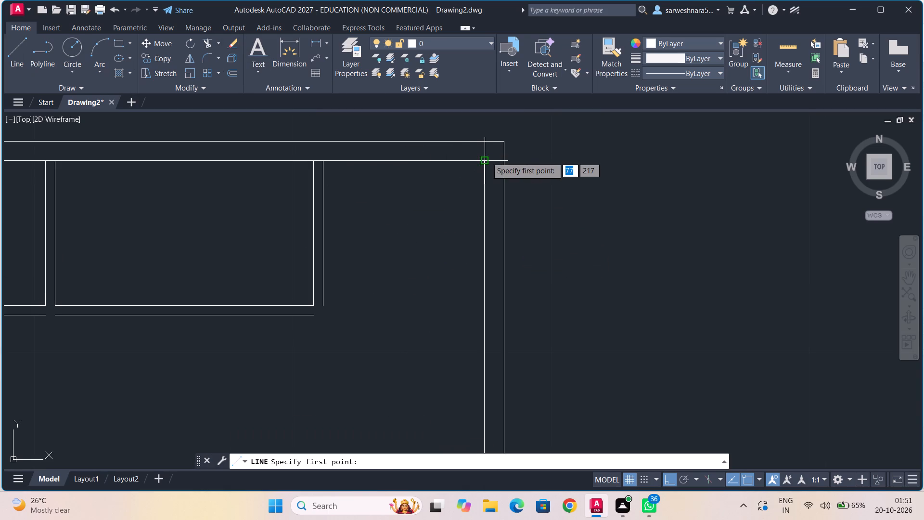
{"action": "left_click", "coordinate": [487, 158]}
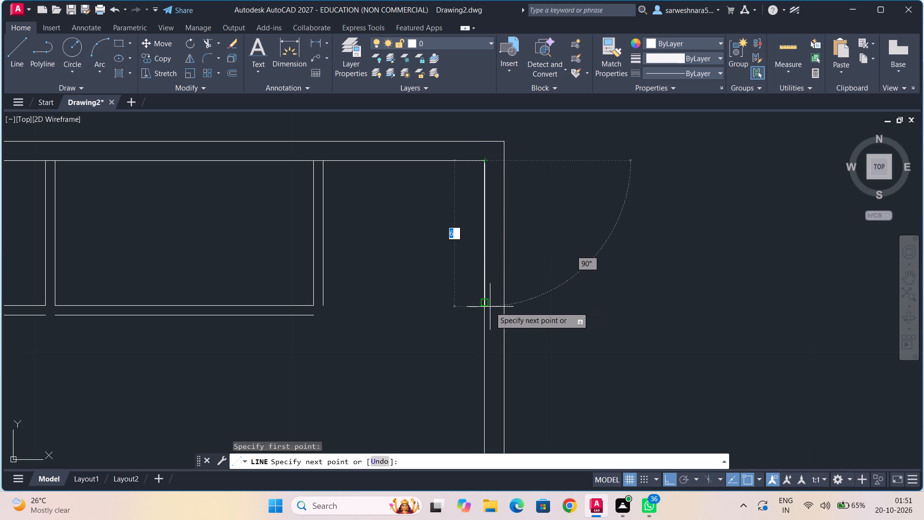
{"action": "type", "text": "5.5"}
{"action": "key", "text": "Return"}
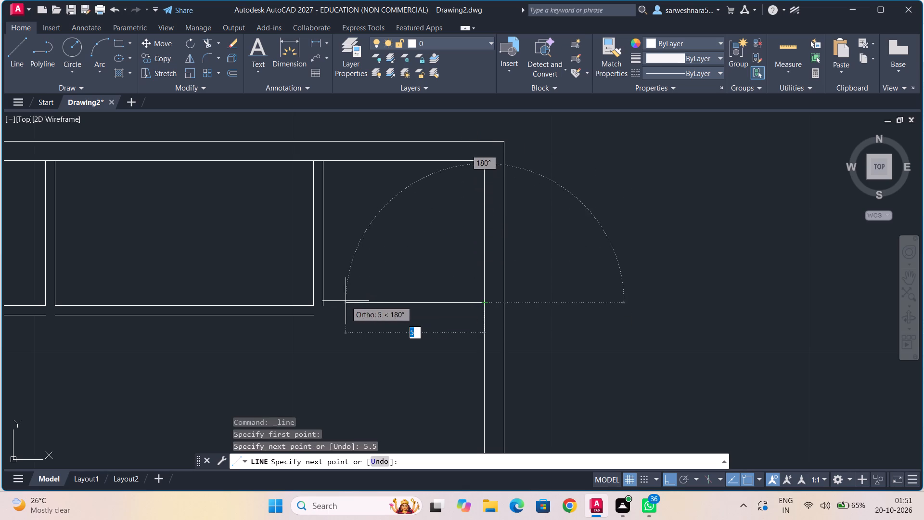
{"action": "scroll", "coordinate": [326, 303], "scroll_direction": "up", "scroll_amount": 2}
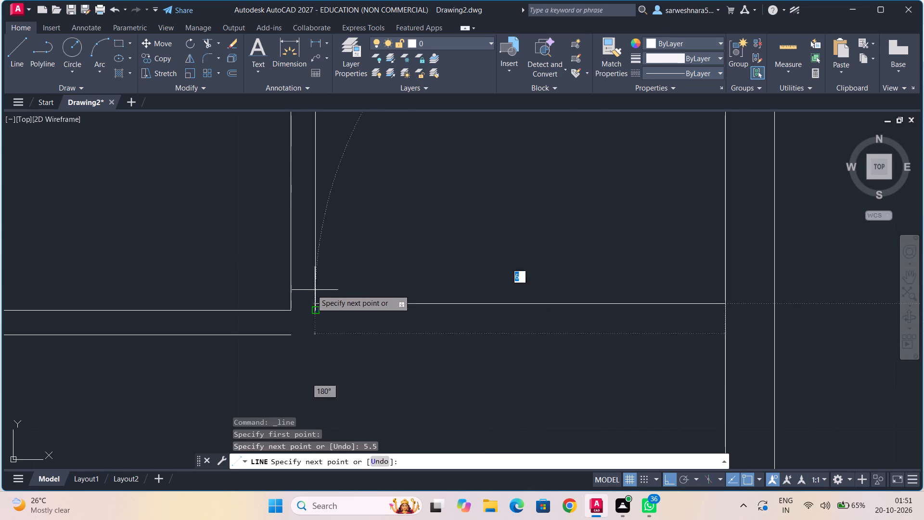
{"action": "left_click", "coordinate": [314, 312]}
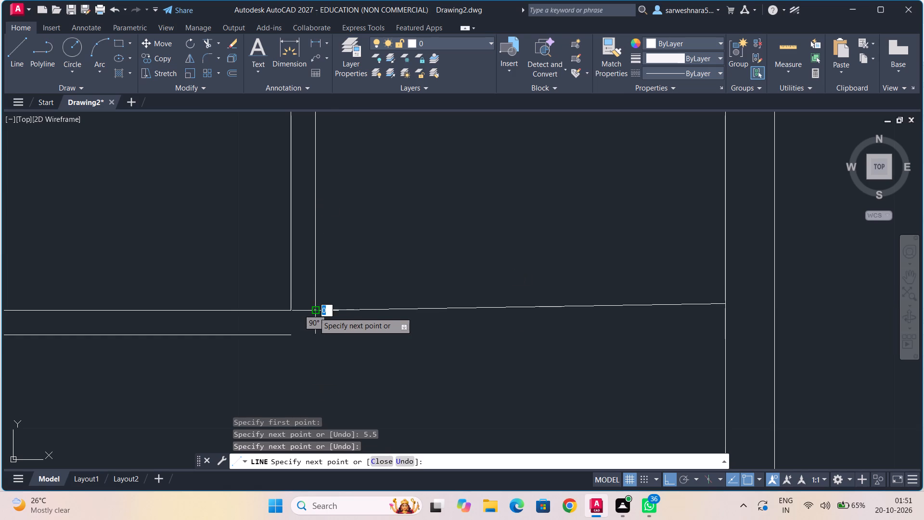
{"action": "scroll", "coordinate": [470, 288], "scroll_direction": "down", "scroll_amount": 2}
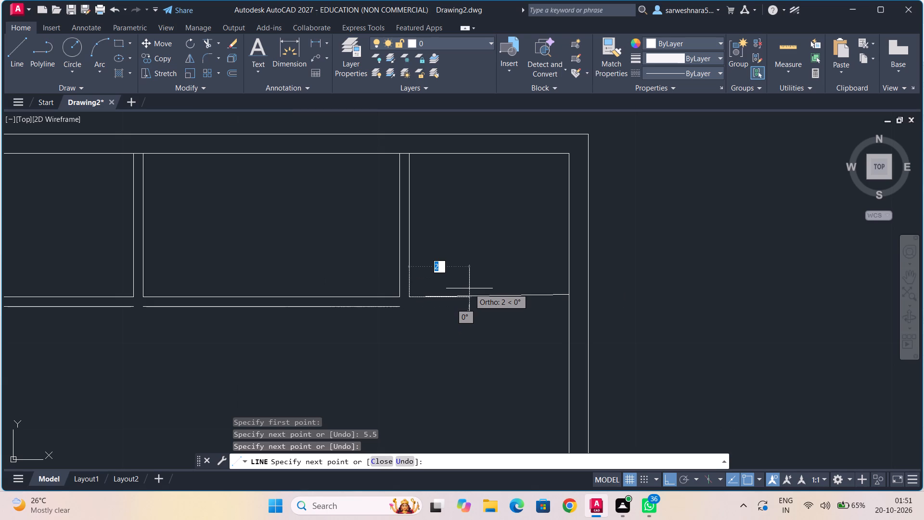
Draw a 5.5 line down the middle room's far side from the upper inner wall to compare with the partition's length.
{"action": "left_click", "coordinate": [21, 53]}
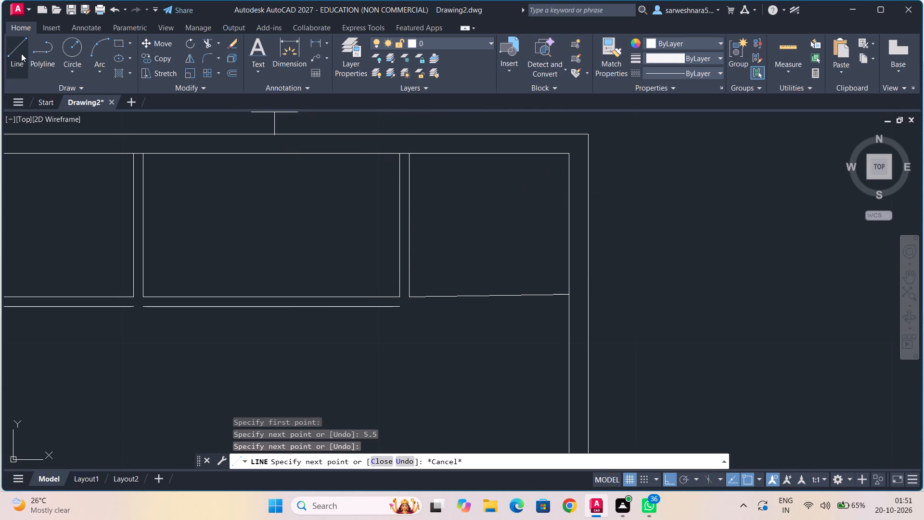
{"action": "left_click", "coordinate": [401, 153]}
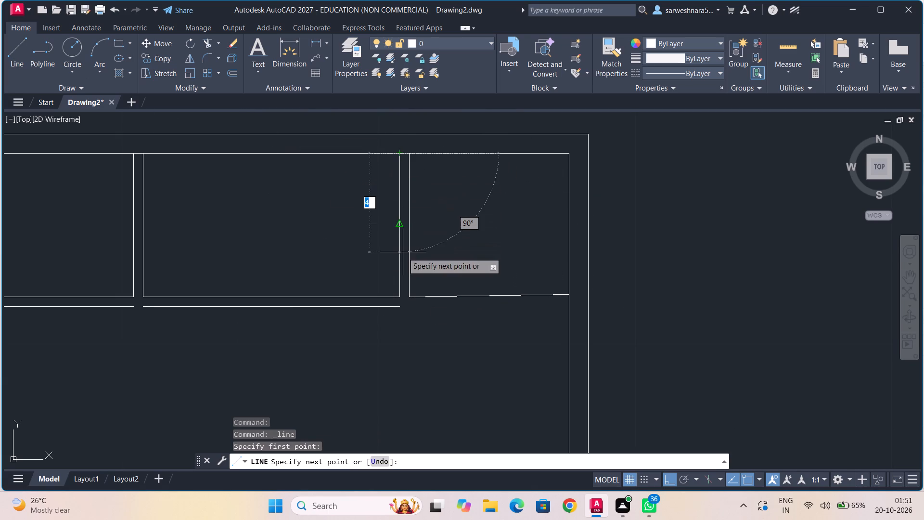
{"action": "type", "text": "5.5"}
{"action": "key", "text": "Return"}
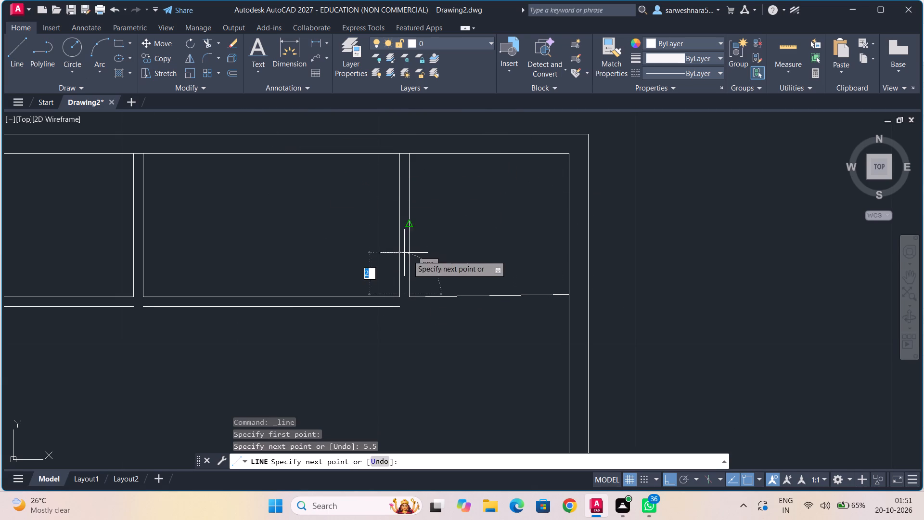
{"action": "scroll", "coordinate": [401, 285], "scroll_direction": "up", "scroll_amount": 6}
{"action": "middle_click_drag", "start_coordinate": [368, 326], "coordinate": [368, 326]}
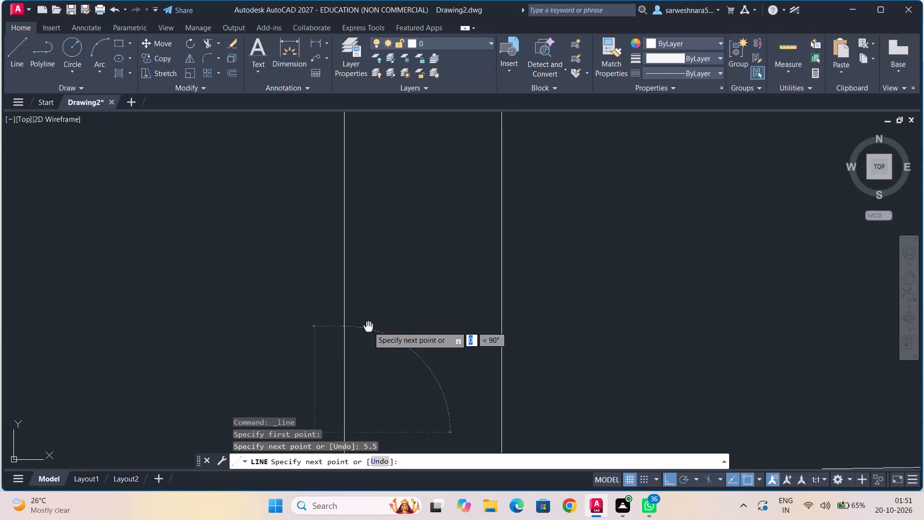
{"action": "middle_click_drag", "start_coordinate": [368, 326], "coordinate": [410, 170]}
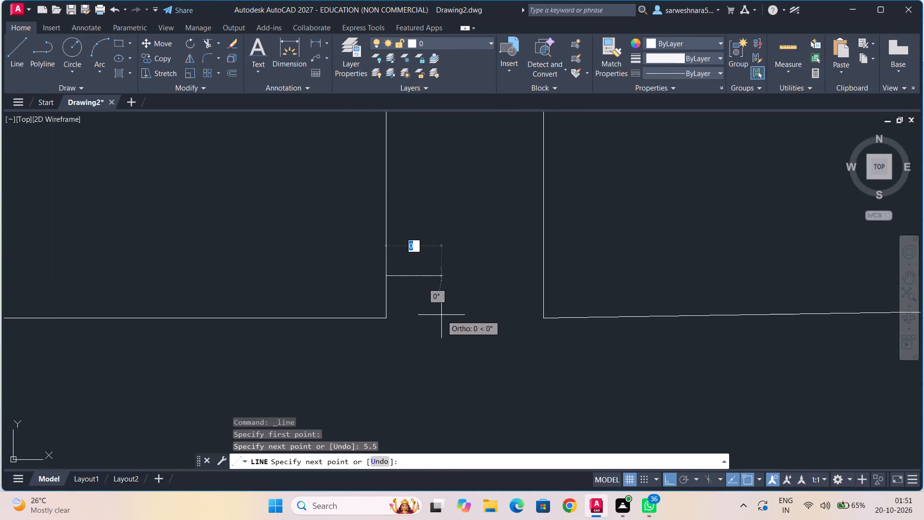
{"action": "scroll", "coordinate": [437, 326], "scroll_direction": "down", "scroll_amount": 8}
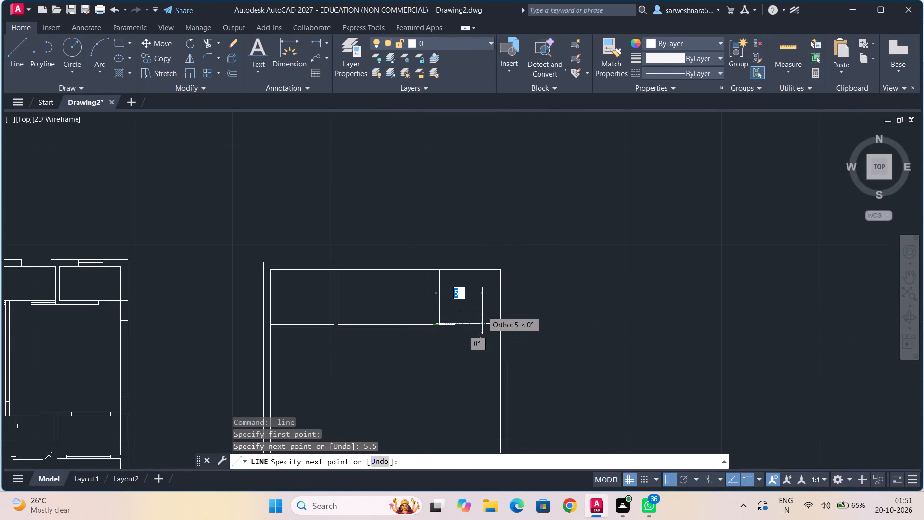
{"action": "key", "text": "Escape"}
Delete all the upper rooms' partition and bottom lines, keeping only the double outer wall outline.
{"action": "left_click_drag", "start_coordinate": [464, 303], "coordinate": [435, 366]}
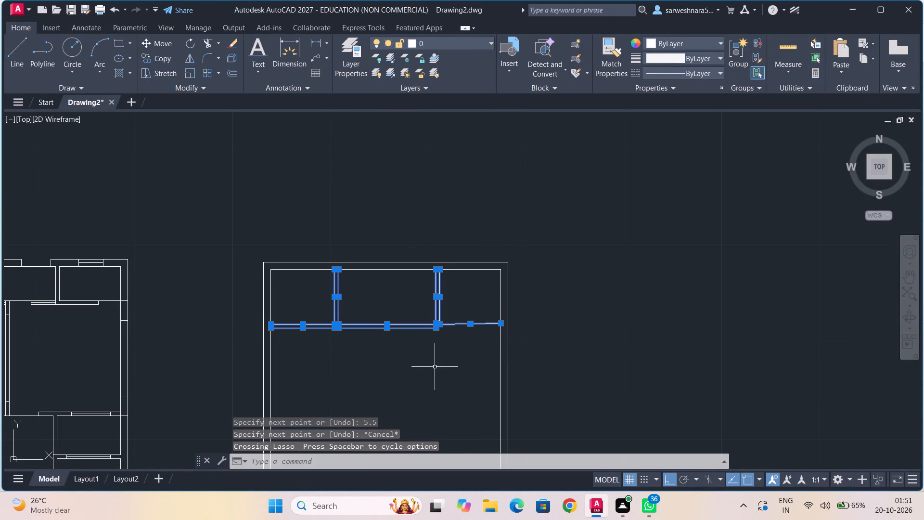
{"action": "key", "text": "Delete"}
Draw lines for a 6.5 by 5.5 room starting at the upper-left inner corner of the new plan's outline.
{"action": "left_click", "coordinate": [11, 55]}
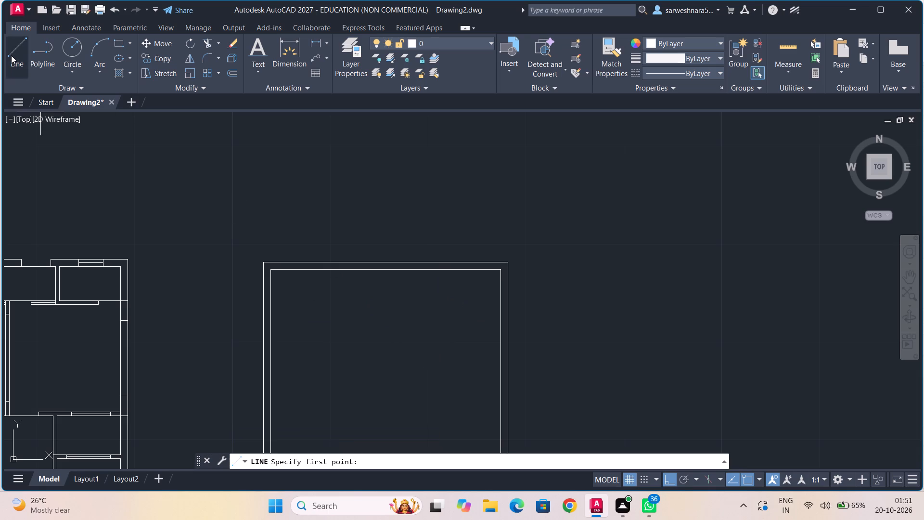
{"action": "scroll", "coordinate": [257, 255], "scroll_direction": "up", "scroll_amount": 1}
{"action": "left_click", "coordinate": [278, 281]}
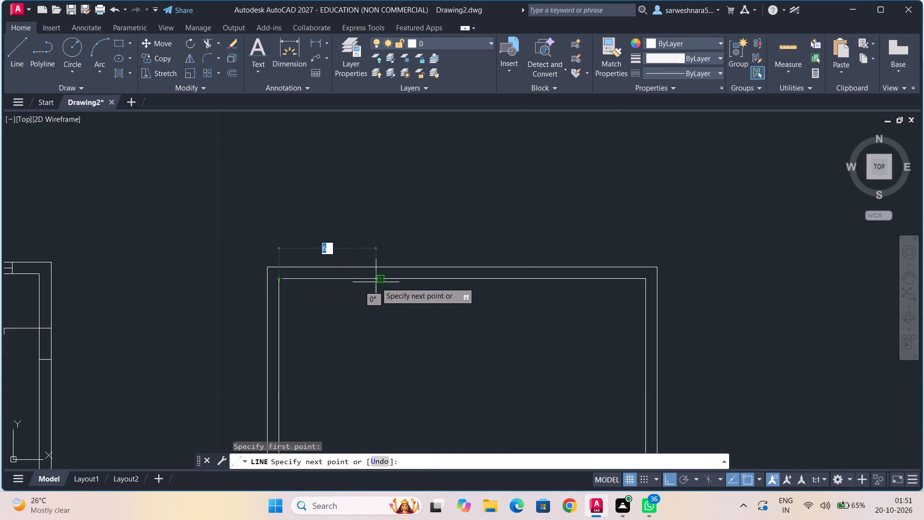
{"action": "type", "text": "6.5"}
{"action": "key", "text": "Return"}
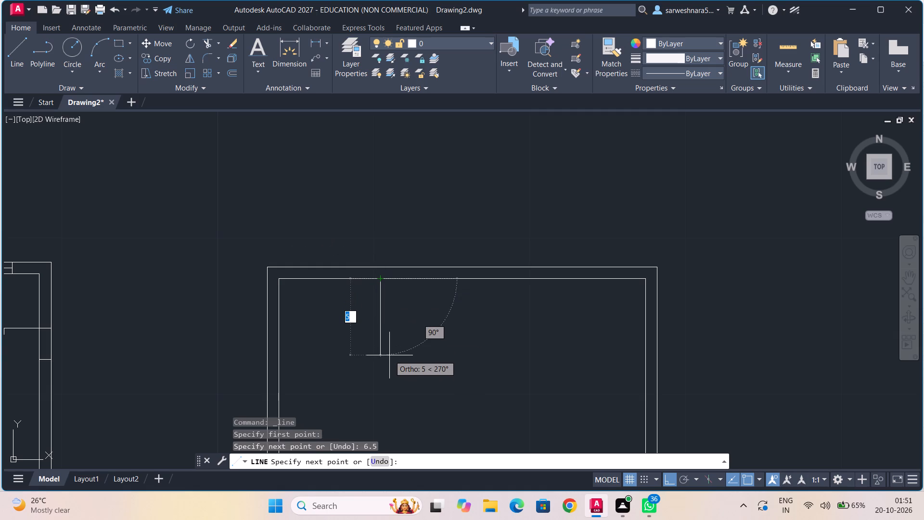
{"action": "type", "text": "5.5"}
{"action": "key", "text": "Return"}
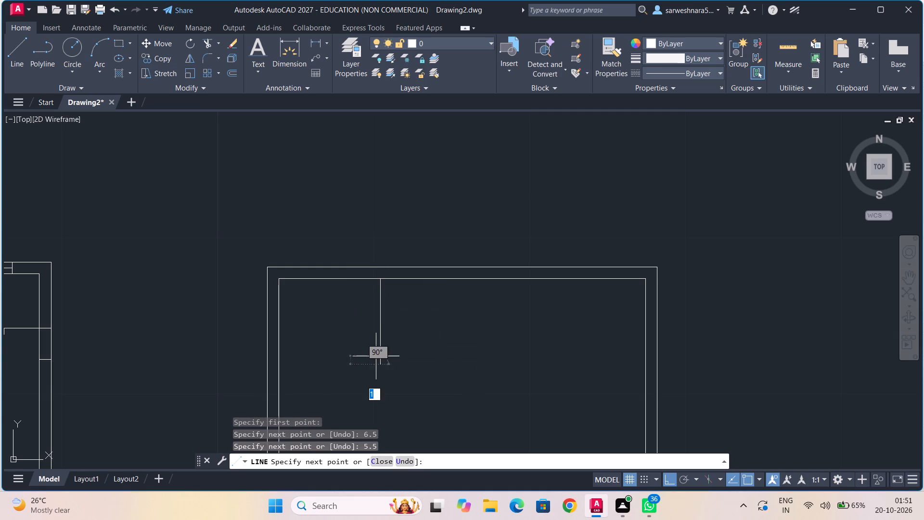
{"action": "type", "text": "6.5"}
{"action": "key", "text": "Return"}
{"action": "key", "text": "Escape"}
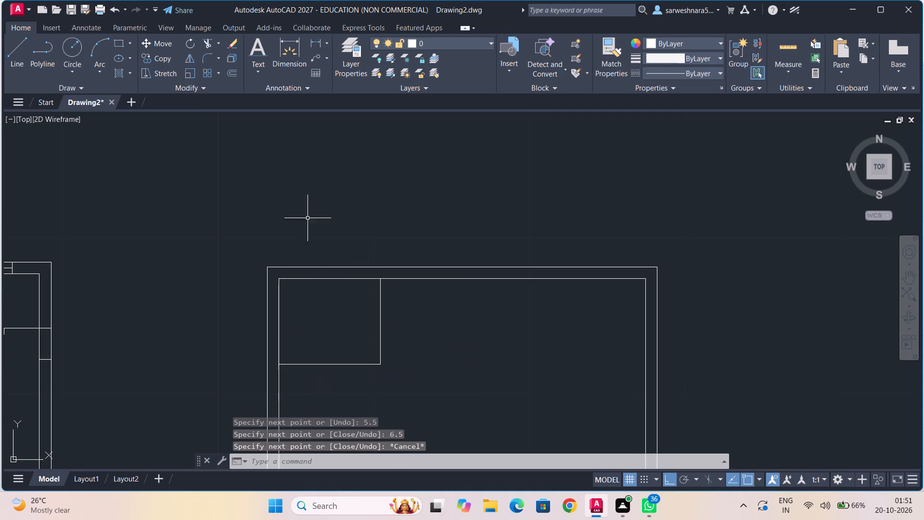
Offset the first room's far vertical line and bottom line outward by 0.375 as partition walls.
{"action": "left_click", "coordinate": [232, 77]}
{"action": "type", "text": "0.375"}
{"action": "key", "text": "Return"}
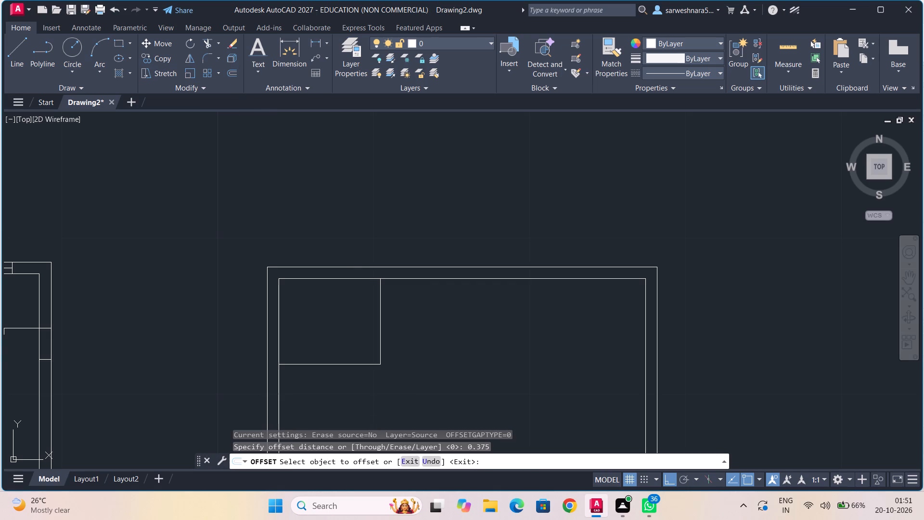
{"action": "left_click", "coordinate": [381, 330]}
{"action": "left_click", "coordinate": [393, 331]}
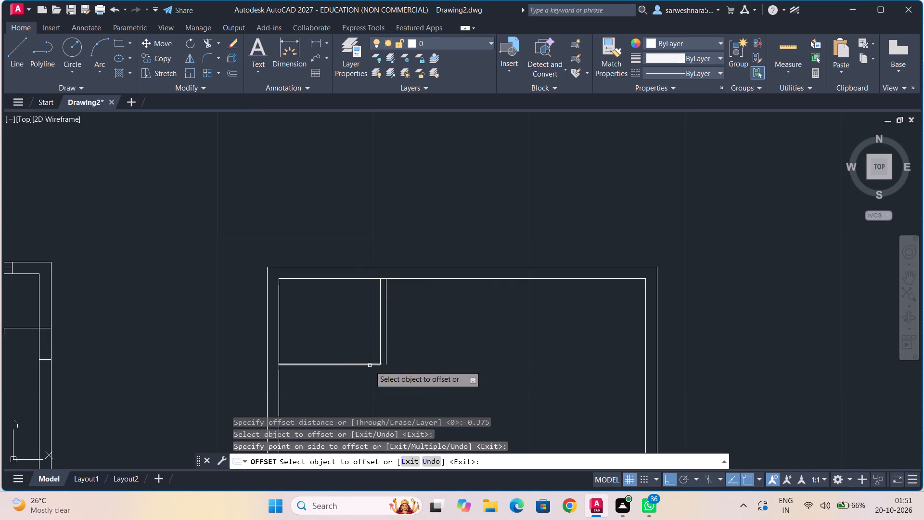
{"action": "left_click", "coordinate": [370, 365]}
{"action": "left_click", "coordinate": [372, 382]}
Draw lines for a 10 by 5.5 middle room along the upper inner wall, starting at the first room's partition.
{"action": "left_click", "coordinate": [17, 49]}
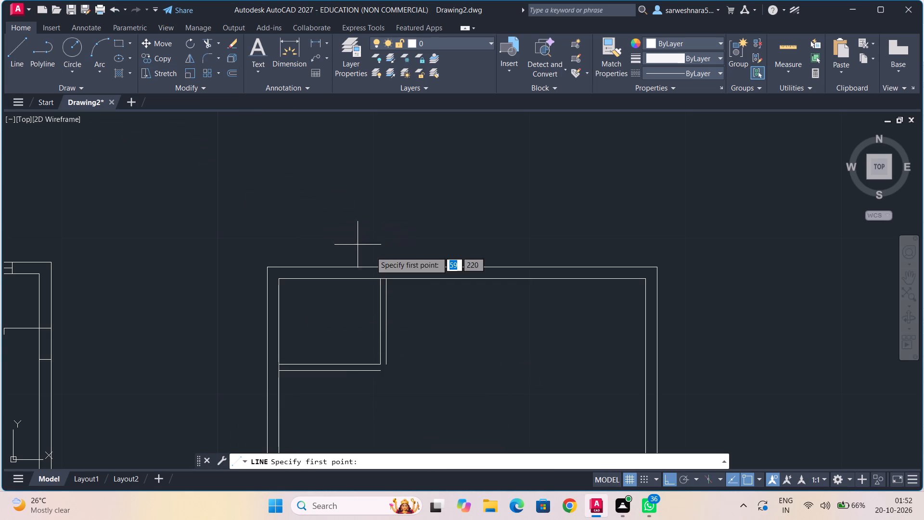
{"action": "left_click", "coordinate": [385, 276]}
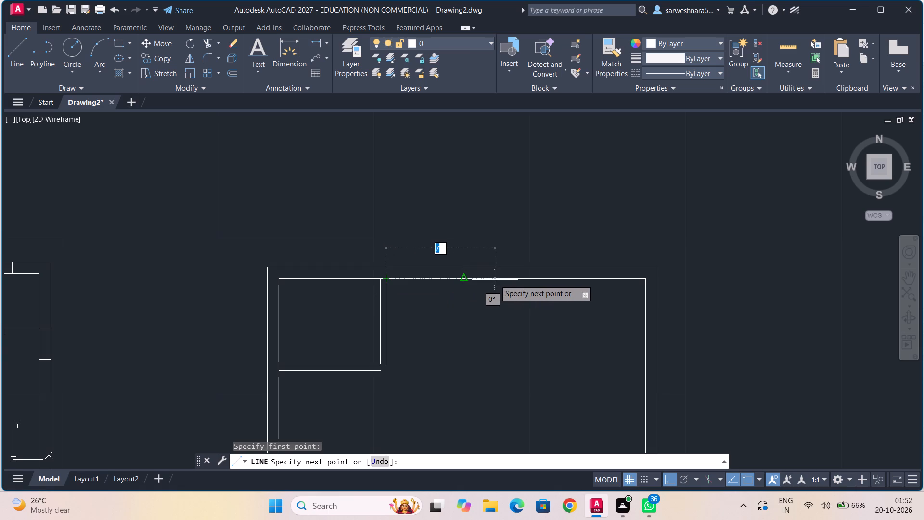
{"action": "type", "text": "10"}
{"action": "key", "text": "Return"}
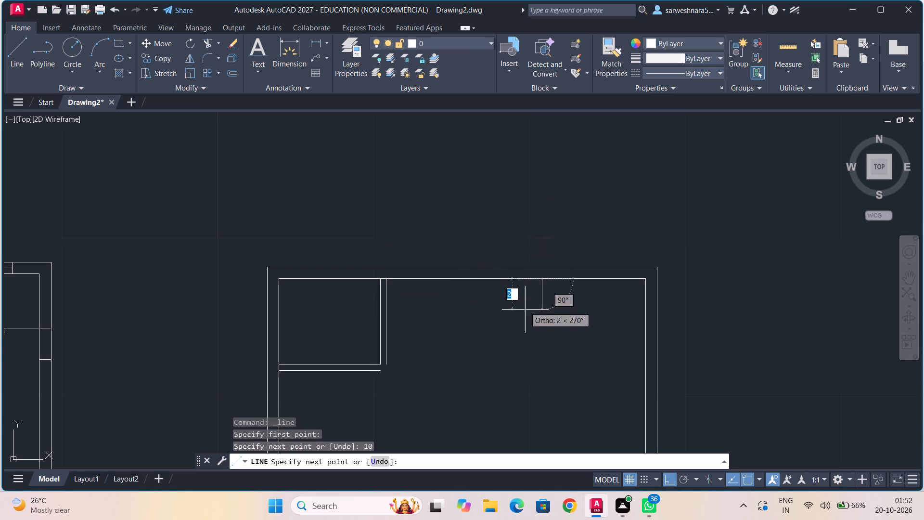
{"action": "type", "text": "5.5"}
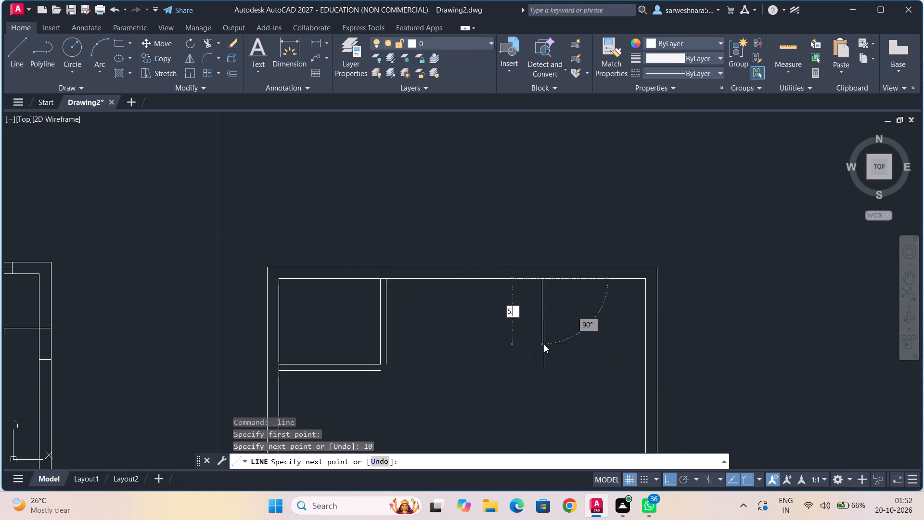
{"action": "key", "text": "Return"}
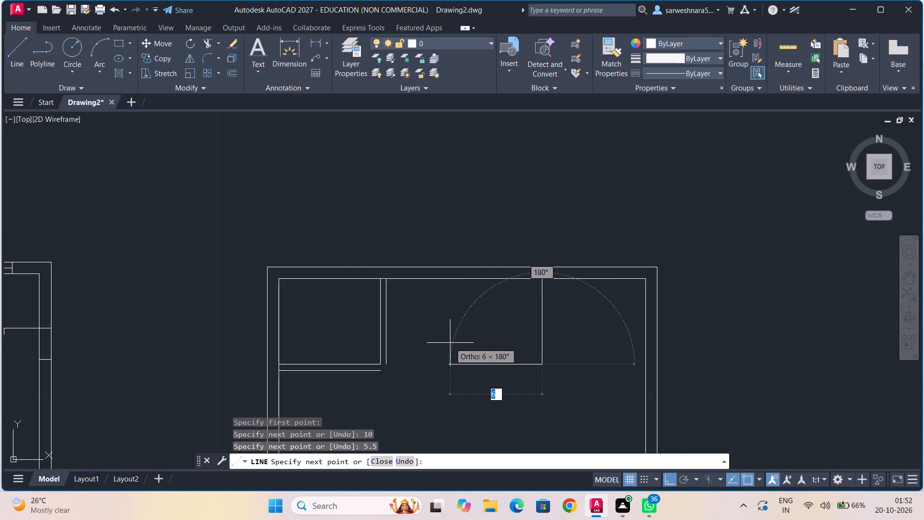
{"action": "type", "text": "10"}
{"action": "key", "text": "Return"}
{"action": "key", "text": "Escape"}
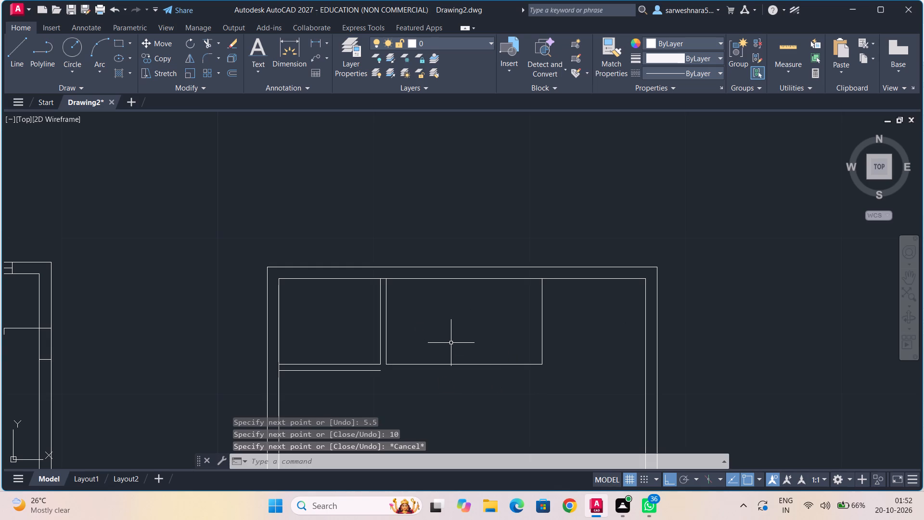
Offset the middle room's far vertical line and bottom line outward by 0.375 as partition walls.
{"action": "left_click", "coordinate": [236, 75]}
{"action": "type", "text": "0.375"}
{"action": "key", "text": "Return"}
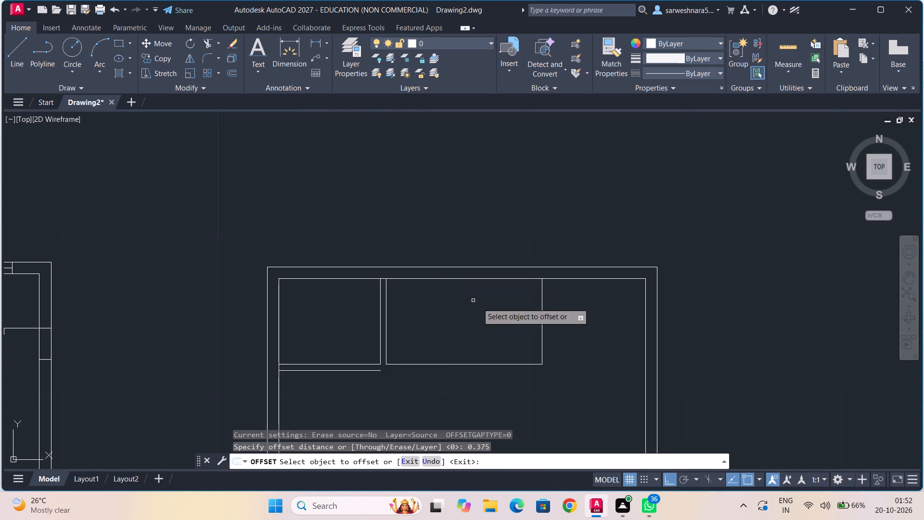
{"action": "left_click", "coordinate": [541, 318]}
{"action": "left_click", "coordinate": [565, 323]}
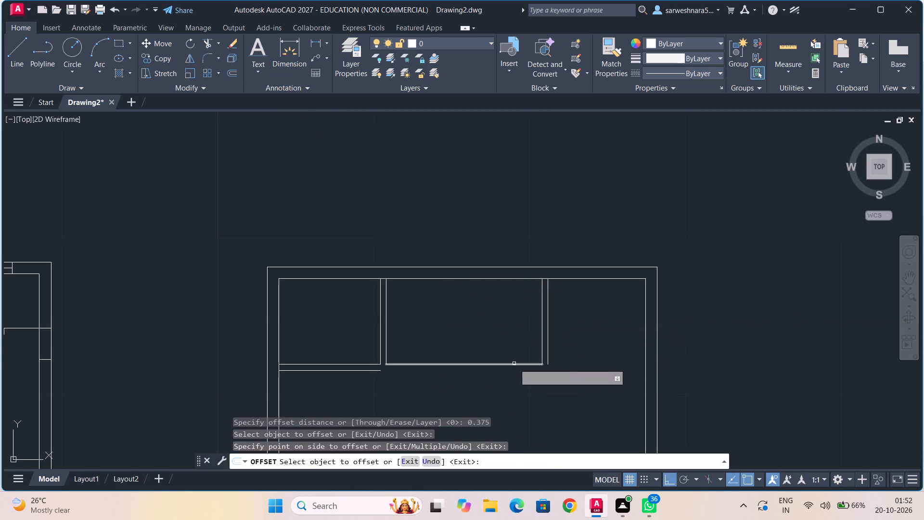
{"action": "left_click", "coordinate": [515, 363]}
{"action": "left_click", "coordinate": [516, 387]}
Draw lines for the third upper room from the middle room's partition to the inner corner, 5.5 down and back to the partition.
{"action": "middle_click_drag", "start_coordinate": [584, 374], "coordinate": [396, 330]}
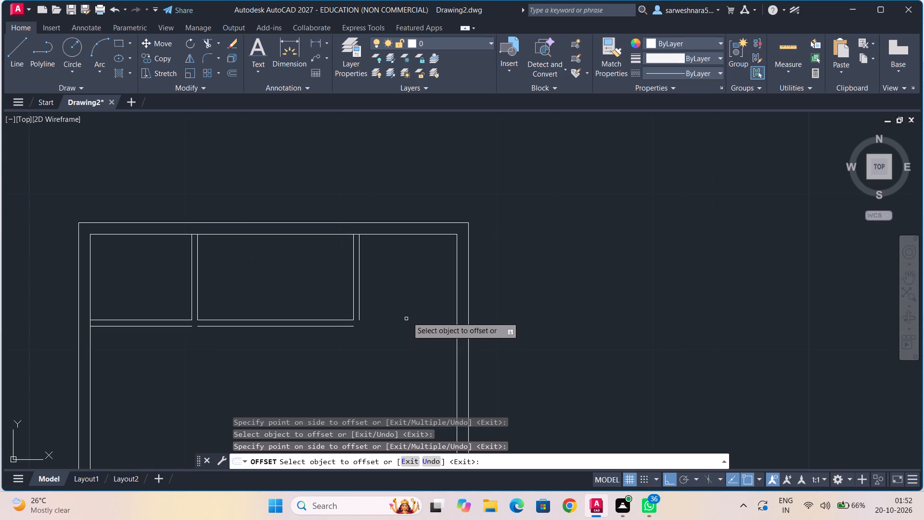
{"action": "scroll", "coordinate": [411, 303], "scroll_direction": "up", "scroll_amount": 1}
{"action": "middle_click_drag", "start_coordinate": [411, 303], "coordinate": [338, 312]}
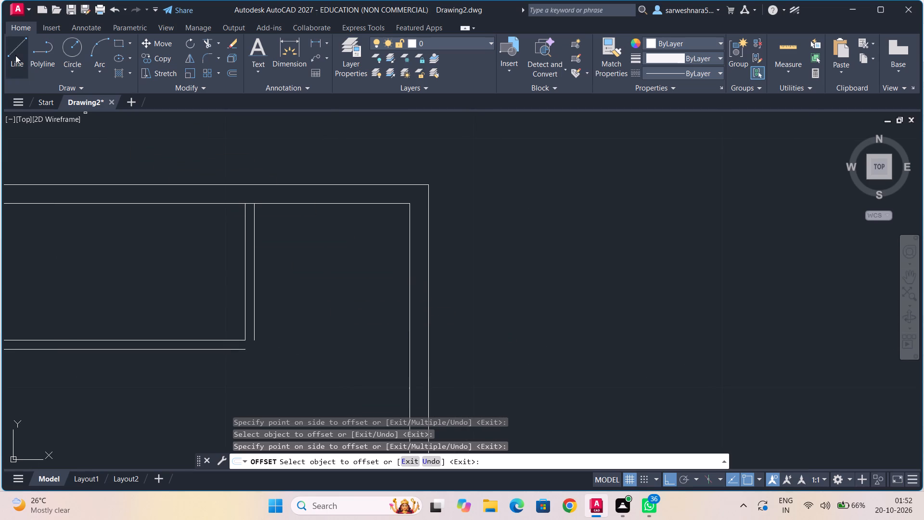
{"action": "left_click", "coordinate": [15, 55]}
{"action": "left_click", "coordinate": [254, 201]}
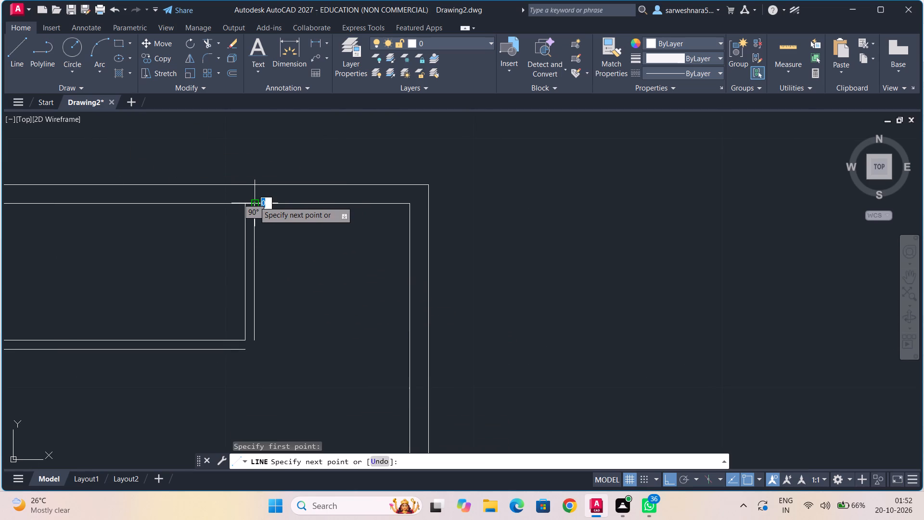
{"action": "left_click", "coordinate": [409, 203]}
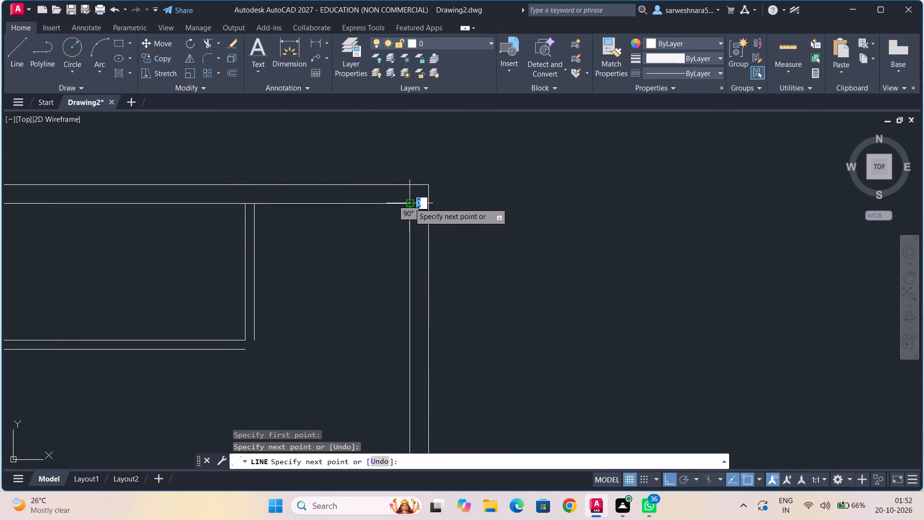
{"action": "type", "text": "5.5"}
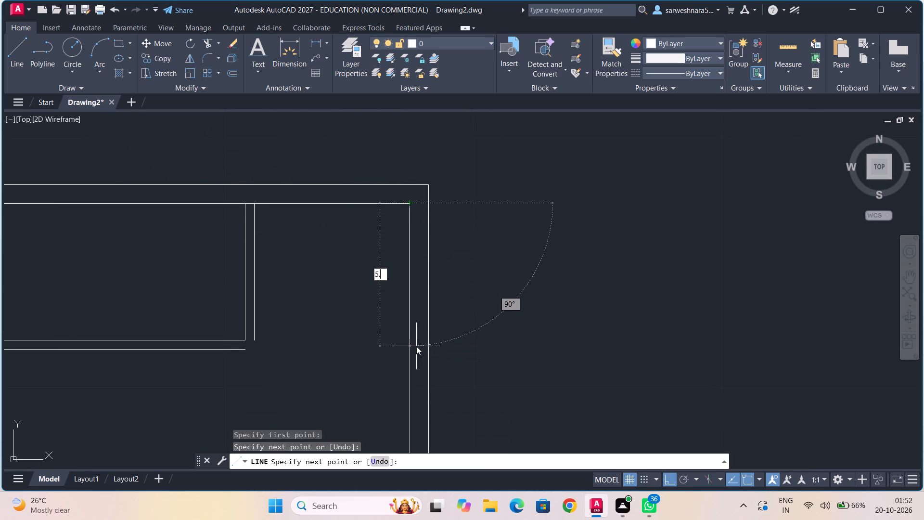
{"action": "key", "text": "Return"}
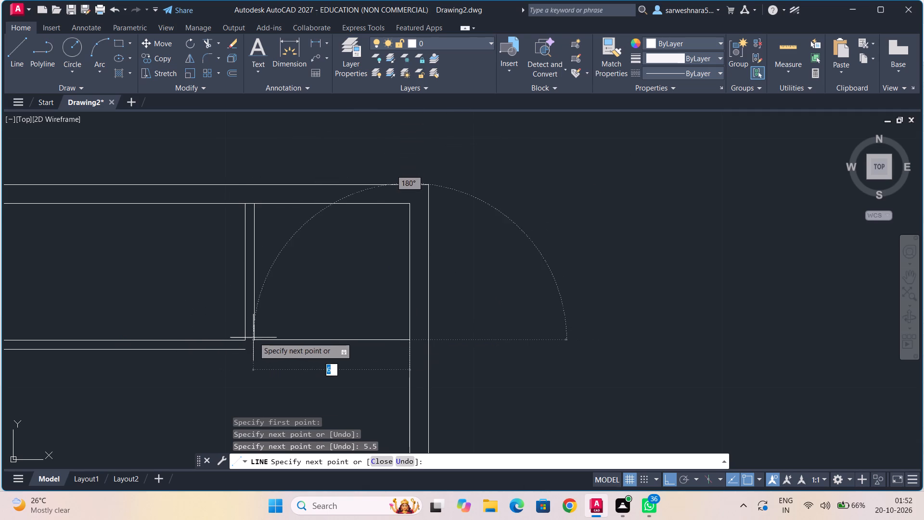
{"action": "left_click", "coordinate": [256, 337]}
Offset the third upper room's bottom line outward by 0.375 as a partition wall.
{"action": "left_click", "coordinate": [231, 73]}
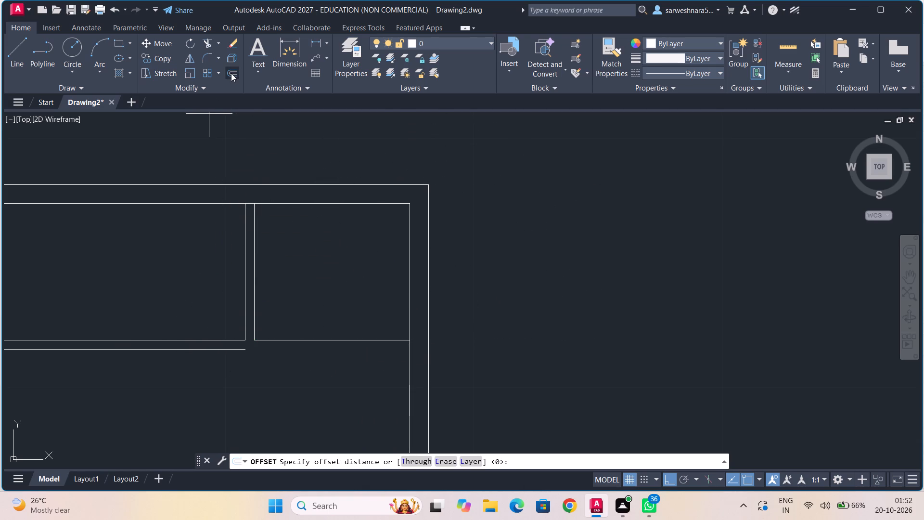
{"action": "type", "text": "0.375"}
{"action": "key", "text": "Return"}
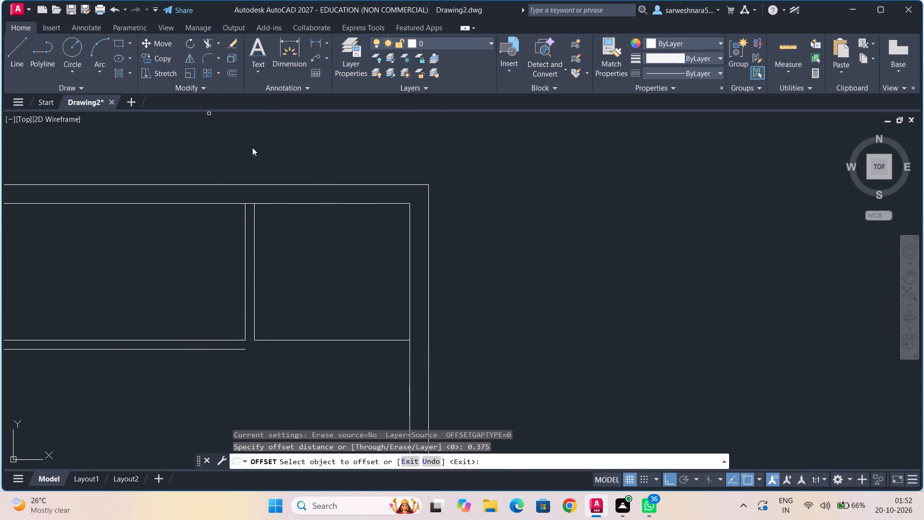
{"action": "left_click", "coordinate": [324, 340]}
{"action": "left_click", "coordinate": [325, 364]}
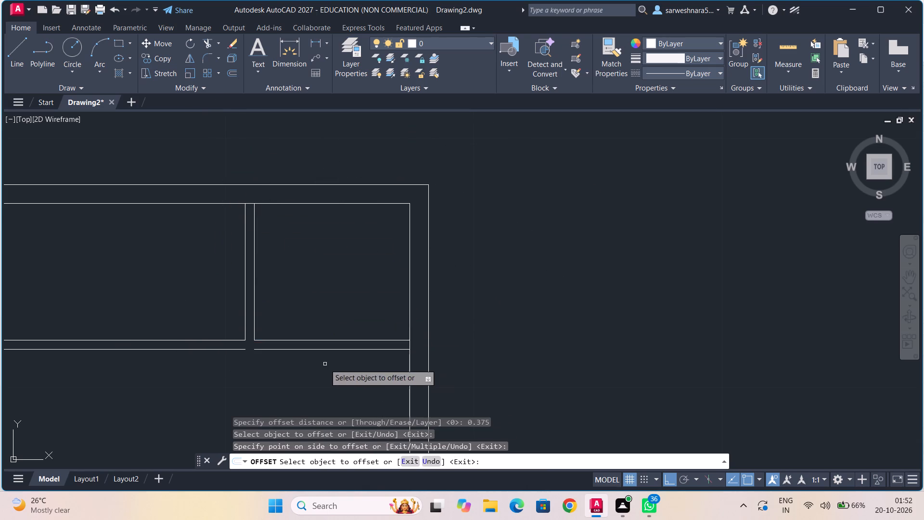
Draw lines for an 11.75 by 11 room below the upper rooms, starting where their lower partition meets the left inner wall.
{"action": "scroll", "coordinate": [294, 365], "scroll_direction": "down", "scroll_amount": 2}
{"action": "middle_click_drag", "start_coordinate": [280, 369], "coordinate": [402, 258]}
{"action": "scroll", "coordinate": [267, 304], "scroll_direction": "up", "scroll_amount": 2}
{"action": "middle_click_drag", "start_coordinate": [267, 303], "coordinate": [284, 288]}
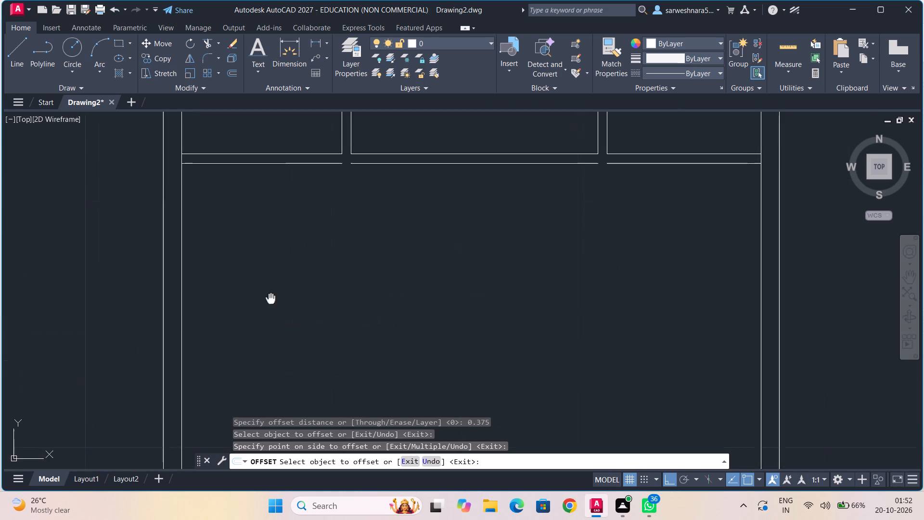
{"action": "middle_click_drag", "start_coordinate": [284, 288], "coordinate": [357, 258]}
{"action": "middle_click_drag", "start_coordinate": [301, 197], "coordinate": [297, 220]}
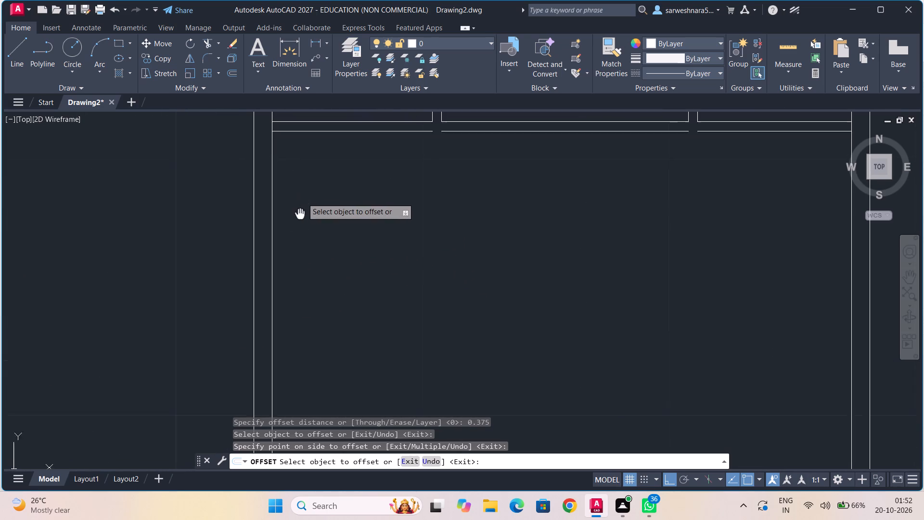
{"action": "middle_click_drag", "start_coordinate": [297, 220], "coordinate": [294, 222]}
{"action": "left_click", "coordinate": [24, 47]}
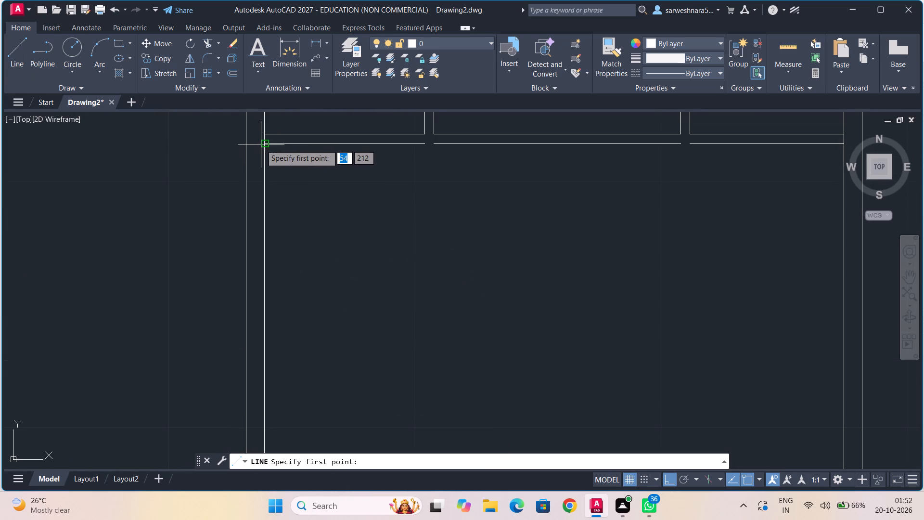
{"action": "left_click", "coordinate": [265, 144]}
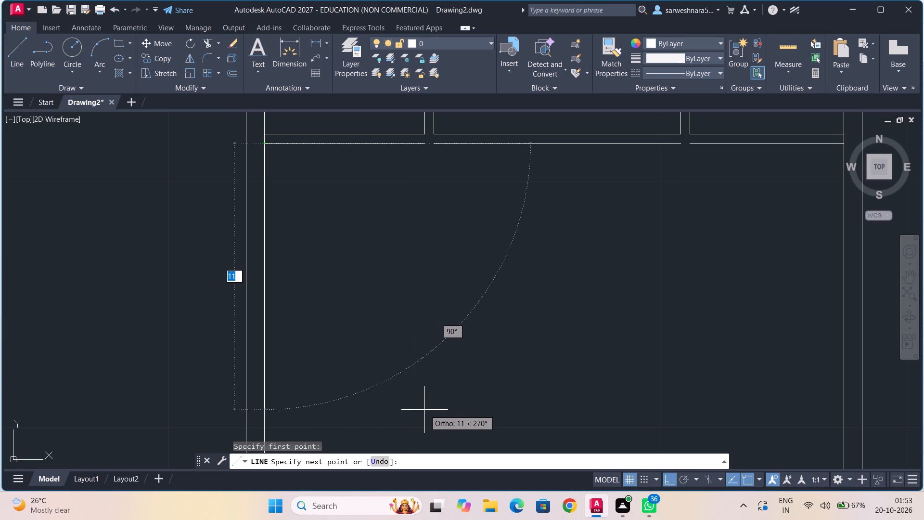
{"action": "key", "text": "1"}
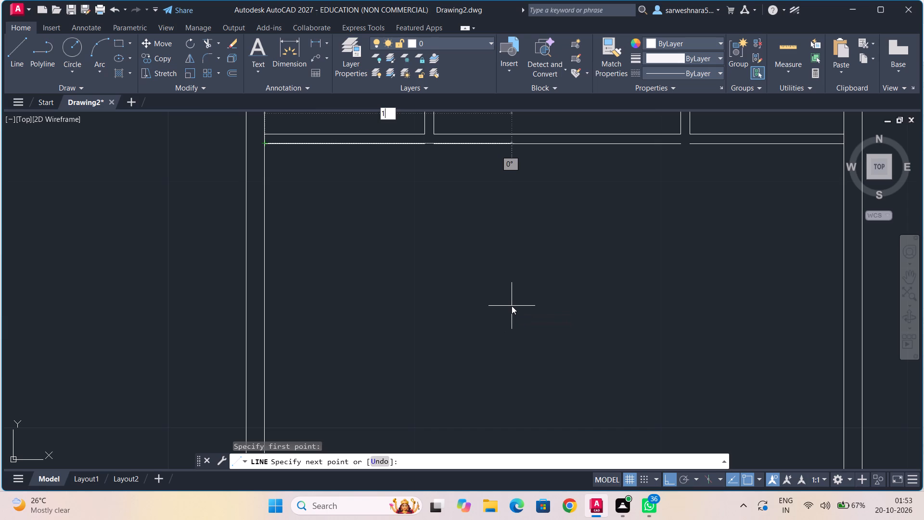
{"action": "type", "text": "1.75"}
{"action": "key", "text": "Return"}
{"action": "scroll", "coordinate": [534, 320], "scroll_direction": "down", "scroll_amount": 1}
{"action": "middle_click_drag", "start_coordinate": [534, 320], "coordinate": [481, 318]}
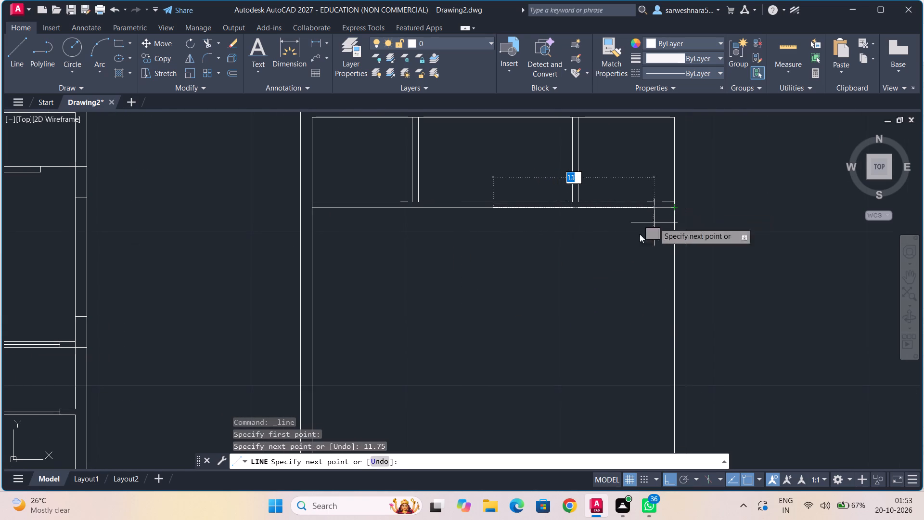
{"action": "type", "text": "11"}
{"action": "key", "text": "Return"}
{"action": "type", "text": "11"}
{"action": "type", "text": ".75"}
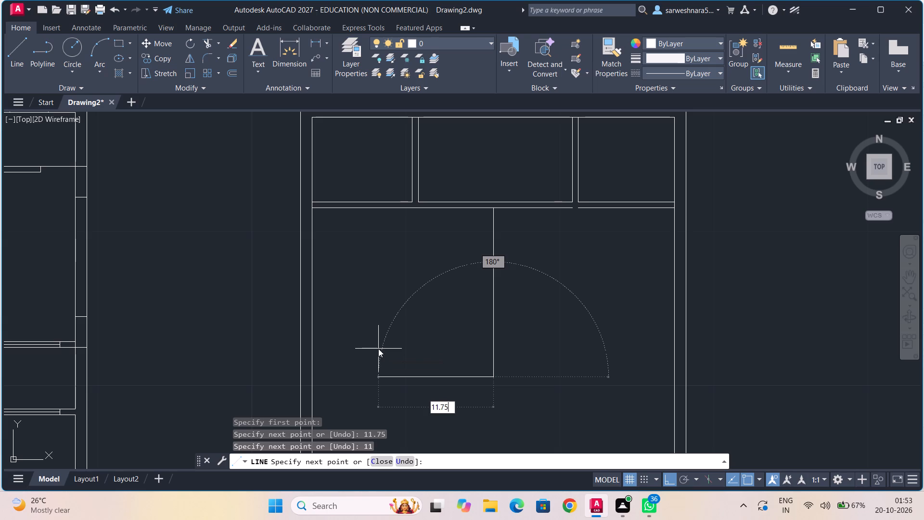
{"action": "key", "text": "Return"}
{"action": "key", "text": "Escape"}
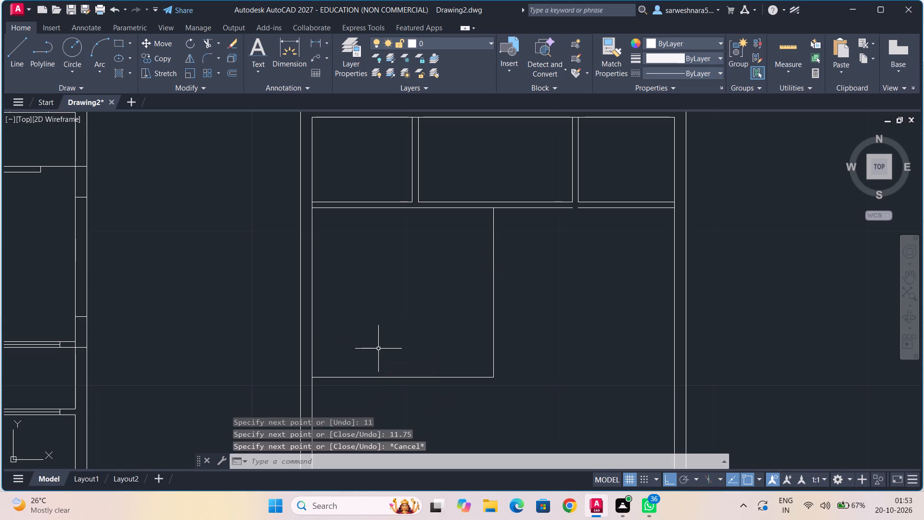
Offset the 11.75 by 11 room's far vertical line outward by 0.375 as a partition wall.
{"action": "middle_click_drag", "start_coordinate": [367, 279], "coordinate": [216, 227]}
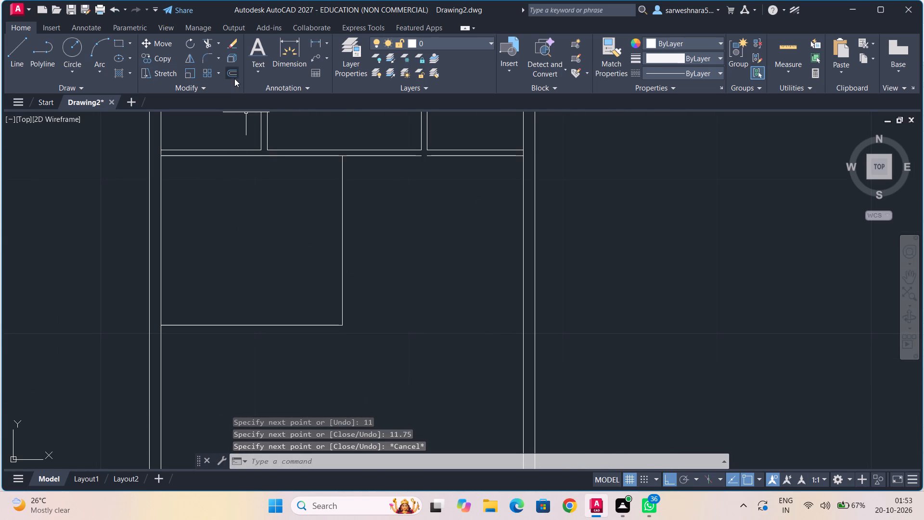
{"action": "left_click", "coordinate": [232, 75]}
{"action": "type", "text": "0.375"}
{"action": "key", "text": "Return"}
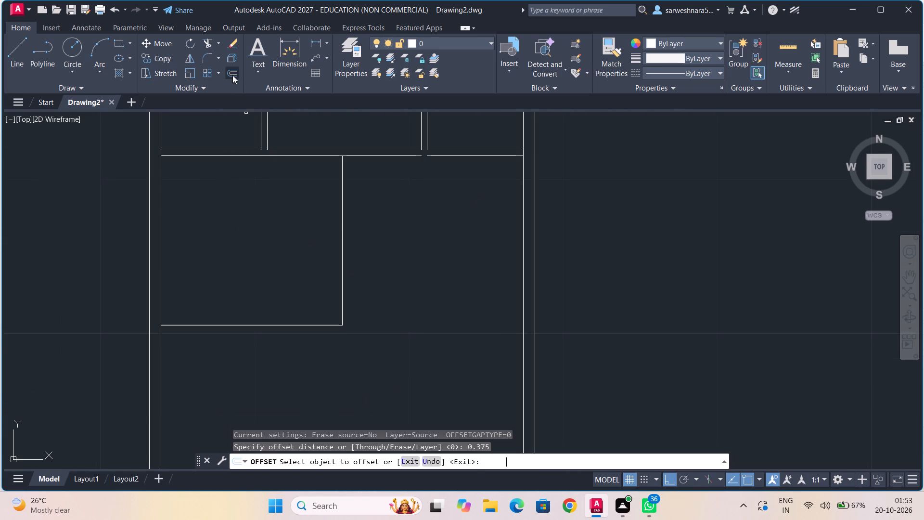
{"action": "left_click", "coordinate": [344, 196]}
{"action": "left_click", "coordinate": [361, 199]}
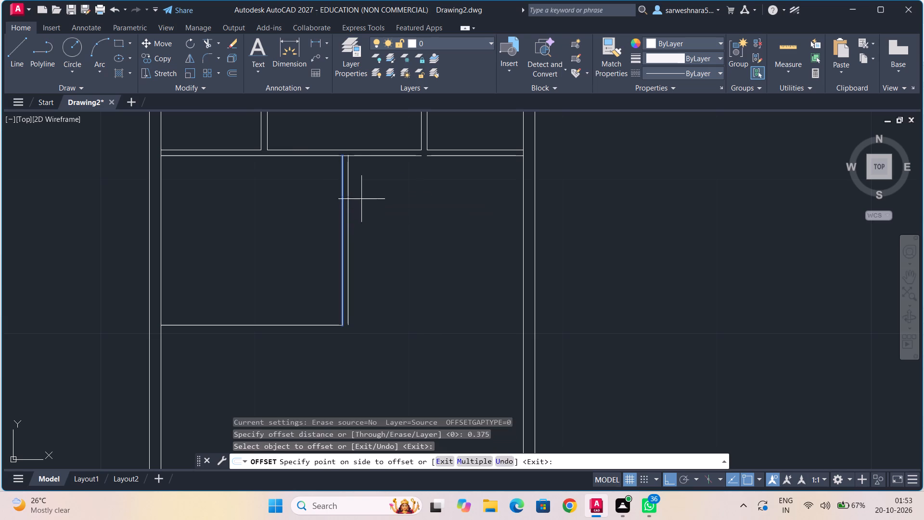
Draw the adjoining room's lines from the new partition's top to the right inner wall, 11 down and 11.75 back.
{"action": "left_click", "coordinate": [25, 54]}
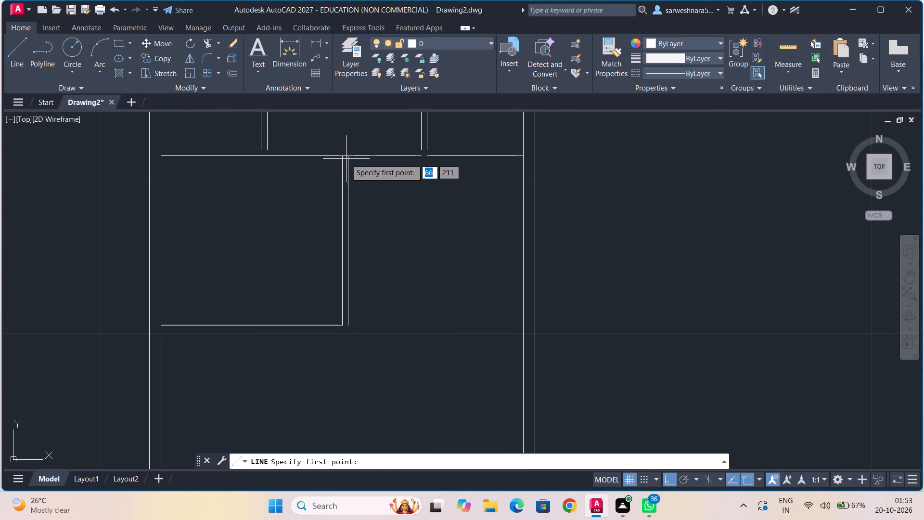
{"action": "left_click", "coordinate": [348, 158]}
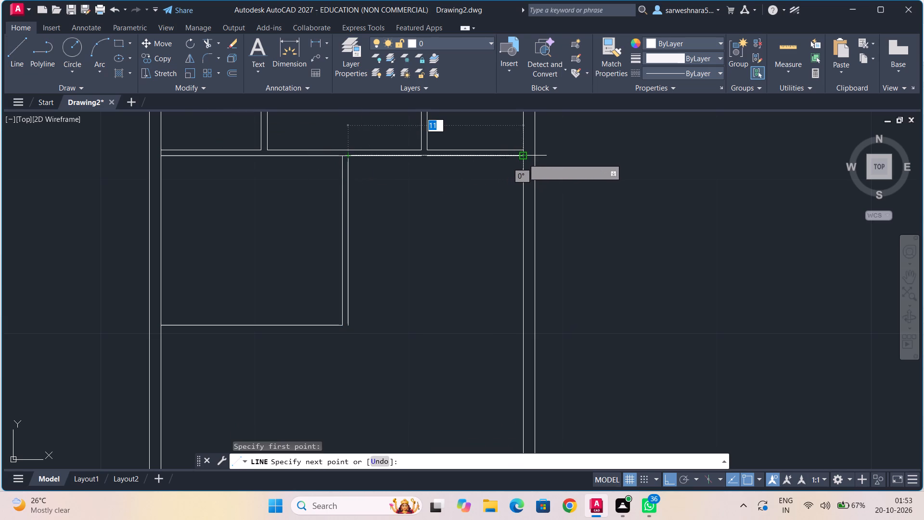
{"action": "left_click", "coordinate": [522, 158]}
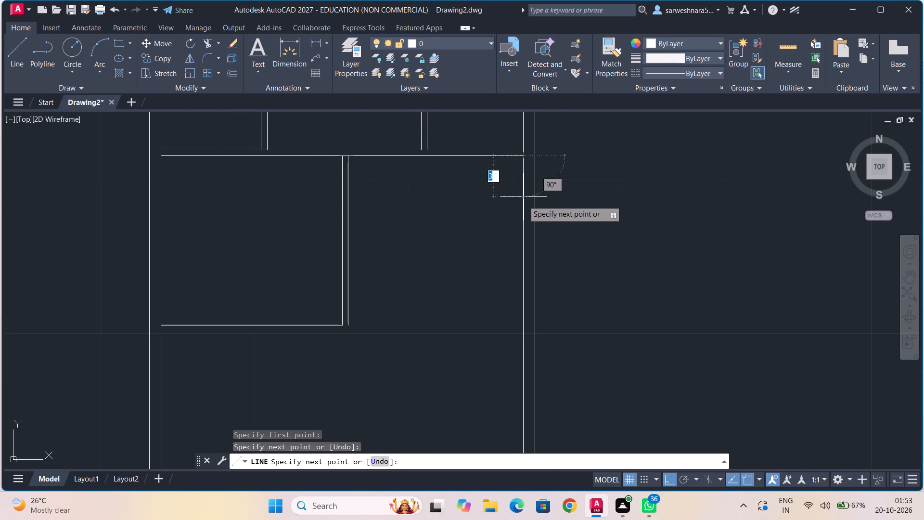
{"action": "type", "text": "11"}
{"action": "key", "text": "Return"}
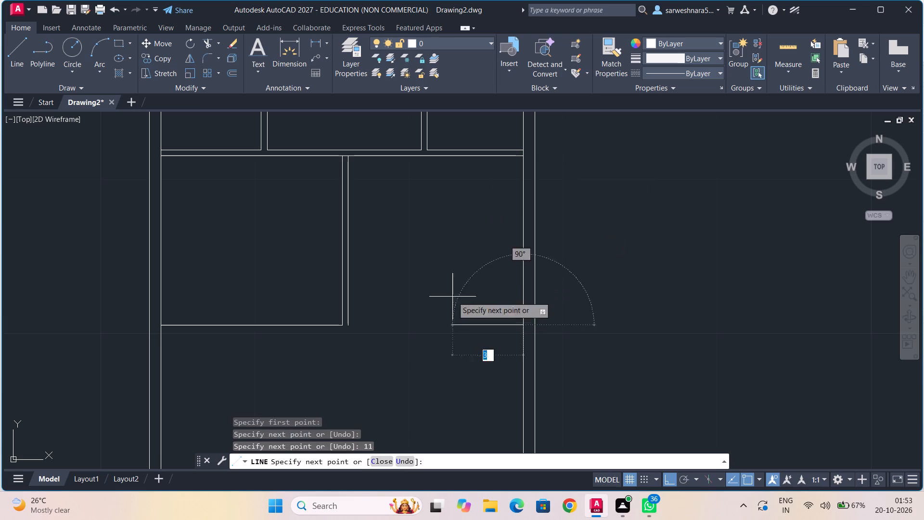
{"action": "type", "text": "11.75"}
{"action": "key", "text": "Return"}
{"action": "key", "text": "Escape"}
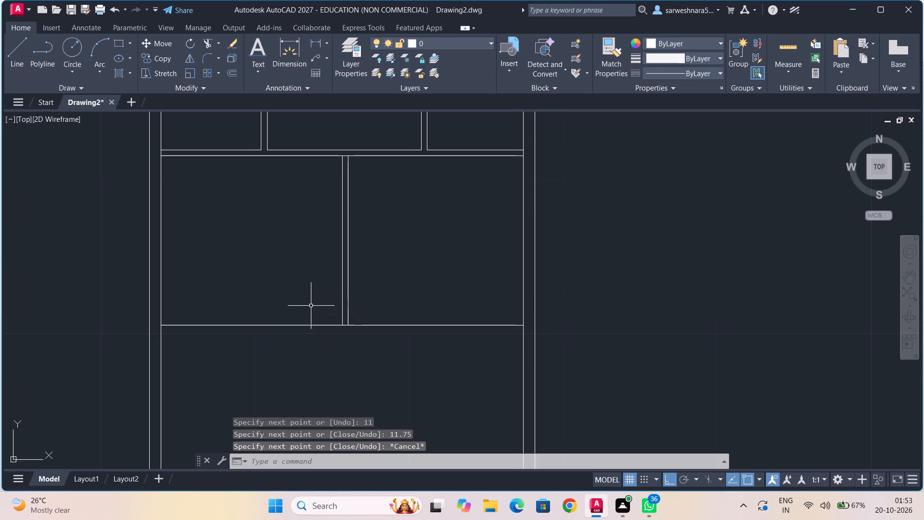
Offset the bottom lines of both 11-deep rooms downward by 0.375 as a partition wall.
{"action": "scroll", "coordinate": [326, 312], "scroll_direction": "up", "scroll_amount": 2}
{"action": "scroll", "coordinate": [432, 351], "scroll_direction": "up", "scroll_amount": 1}
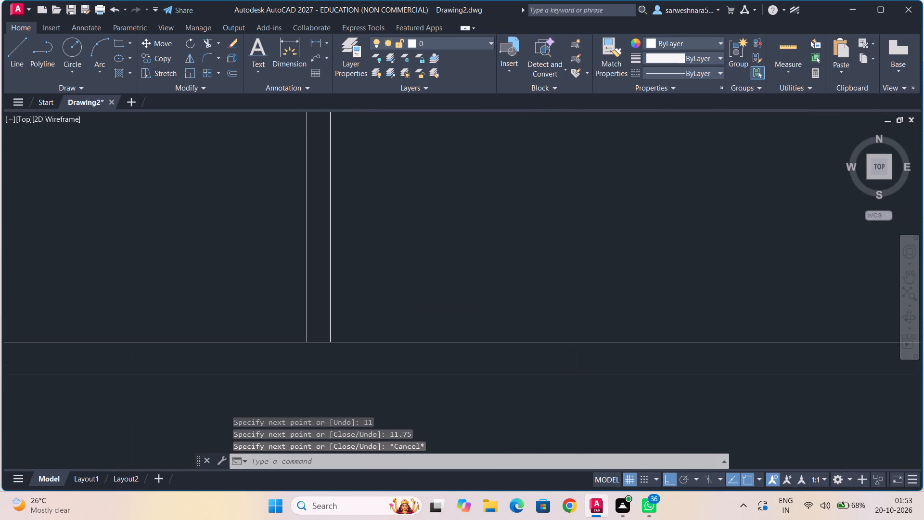
{"action": "scroll", "coordinate": [432, 351], "scroll_direction": "up", "scroll_amount": 1}
{"action": "scroll", "coordinate": [352, 272], "scroll_direction": "down", "scroll_amount": 2}
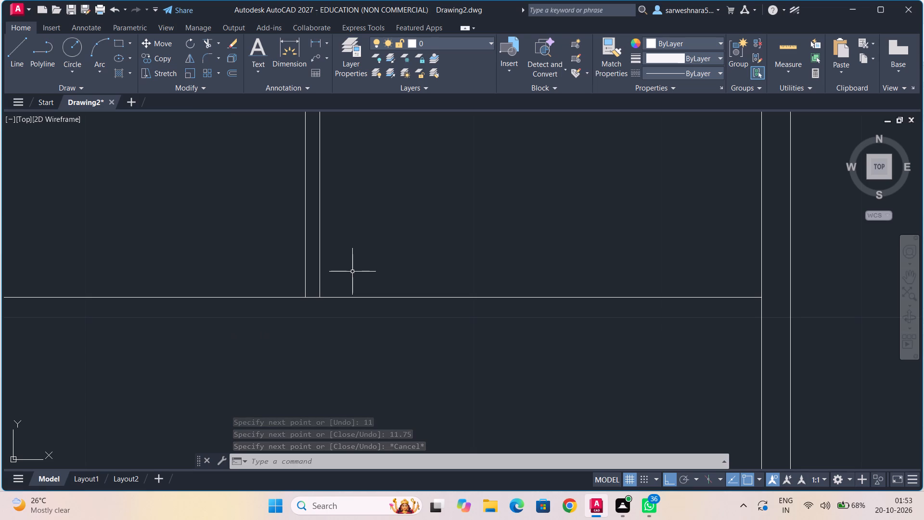
{"action": "scroll", "coordinate": [272, 272], "scroll_direction": "down", "scroll_amount": 1}
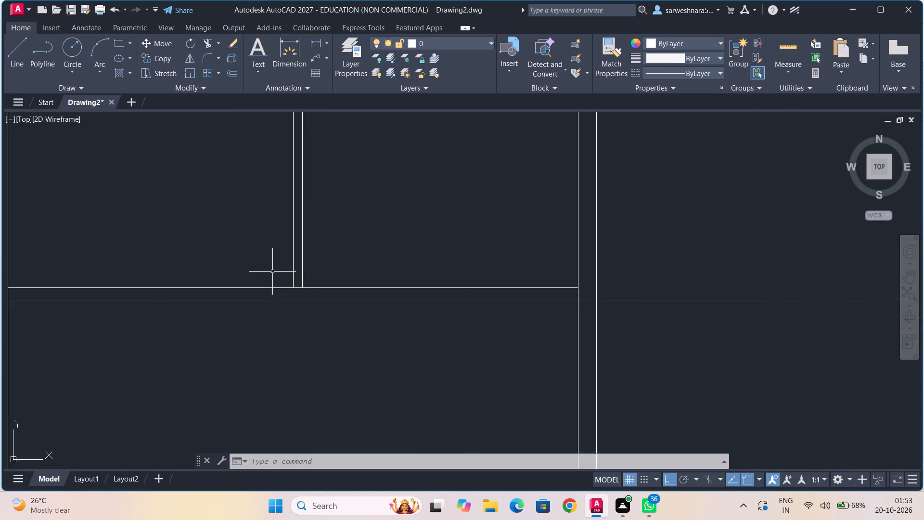
{"action": "scroll", "coordinate": [272, 272], "scroll_direction": "down", "scroll_amount": 1}
{"action": "middle_click_drag", "start_coordinate": [258, 294], "coordinate": [315, 168]}
{"action": "left_click", "coordinate": [16, 62]}
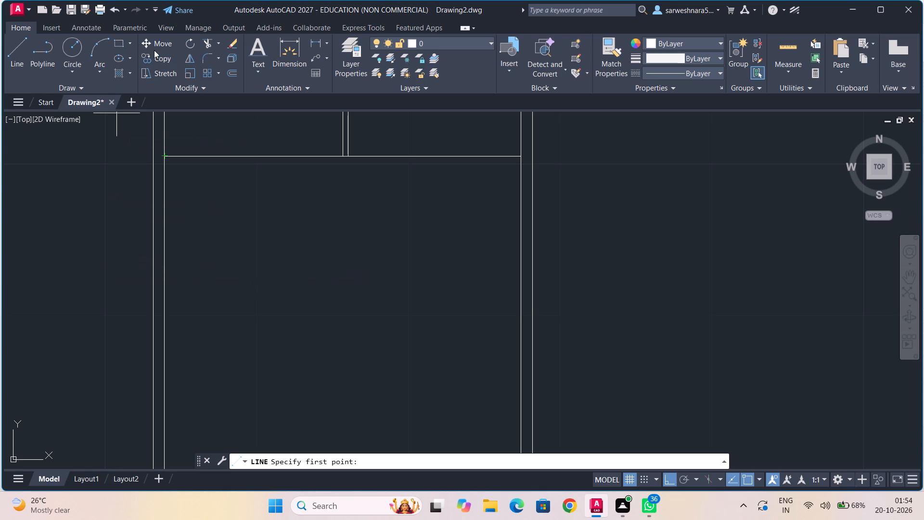
{"action": "left_click", "coordinate": [231, 75]}
{"action": "type", "text": "0.375"}
{"action": "key", "text": "Return"}
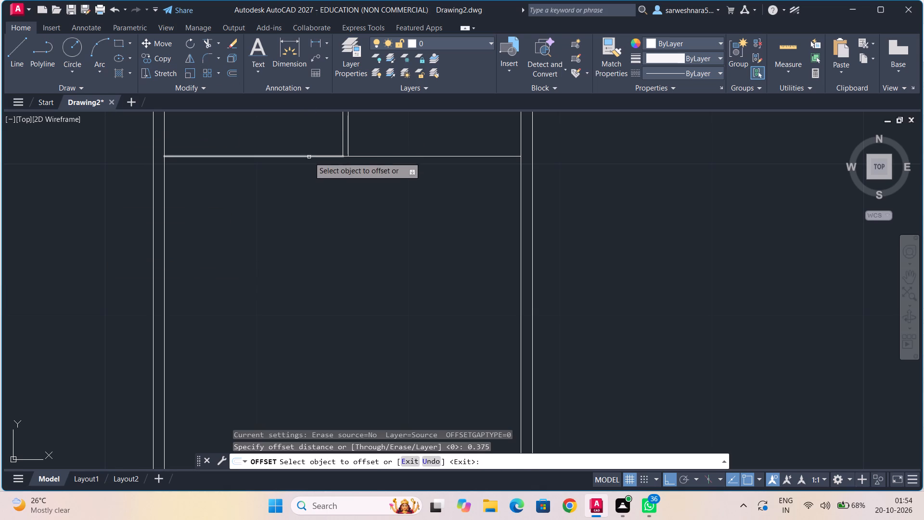
{"action": "left_click", "coordinate": [309, 157]}
{"action": "left_click", "coordinate": [312, 172]}
{"action": "left_click", "coordinate": [375, 156]}
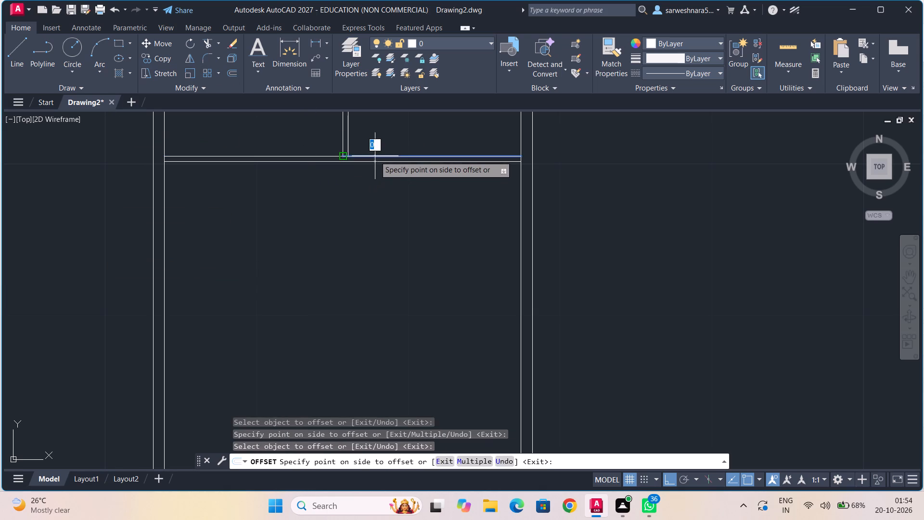
{"action": "left_click", "coordinate": [375, 168]}
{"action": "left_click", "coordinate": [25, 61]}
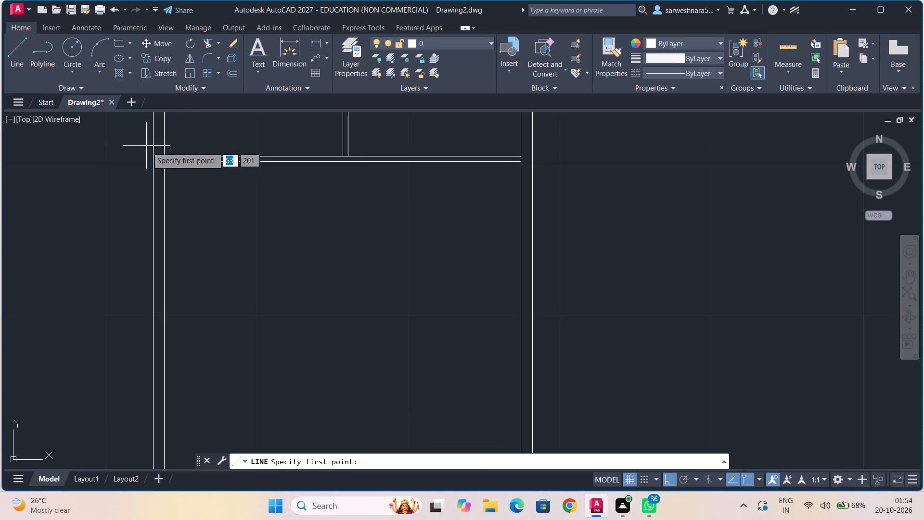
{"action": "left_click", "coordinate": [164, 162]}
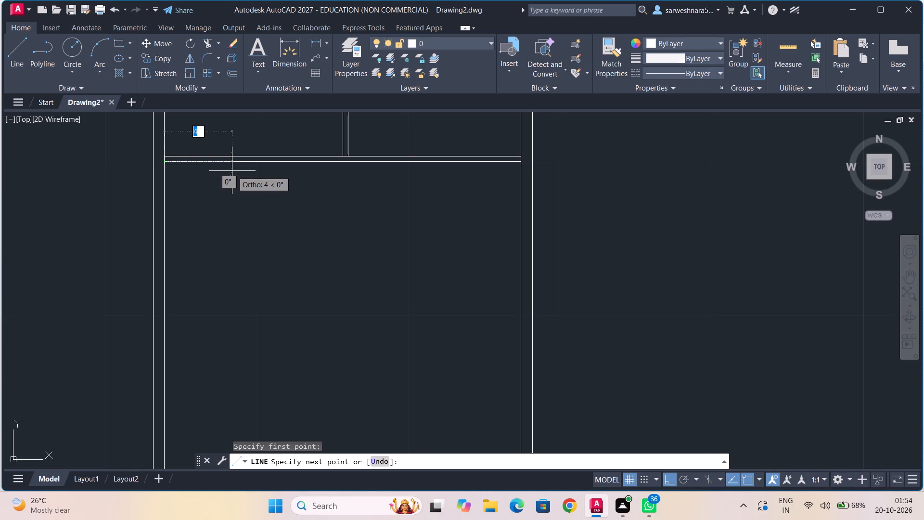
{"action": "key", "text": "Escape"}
Draw lines for a small room 6 wide by 3 high, starting at the plan's lower-left inner wall corner.
{"action": "middle_click_drag", "start_coordinate": [304, 236], "coordinate": [218, 216]}
{"action": "left_click", "coordinate": [9, 53]}
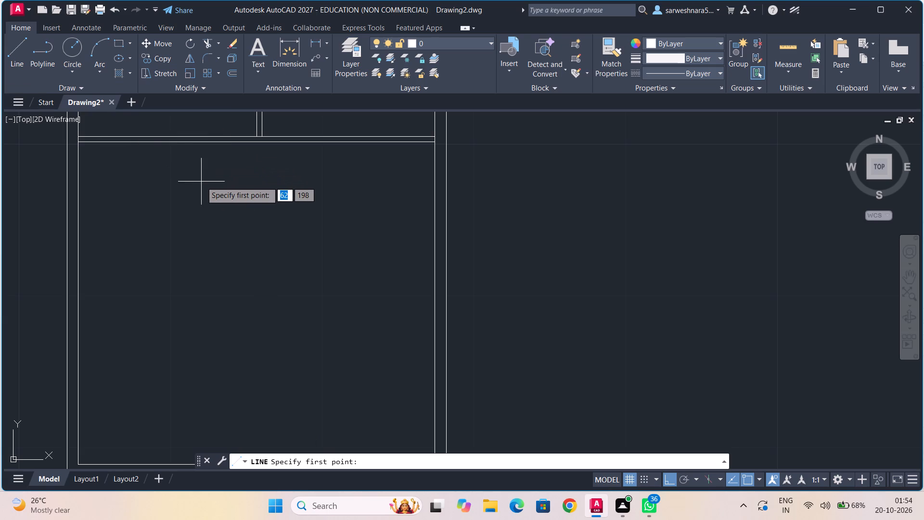
{"action": "scroll", "coordinate": [236, 276], "scroll_direction": "down", "scroll_amount": 1}
{"action": "middle_click_drag", "start_coordinate": [249, 306], "coordinate": [248, 236]}
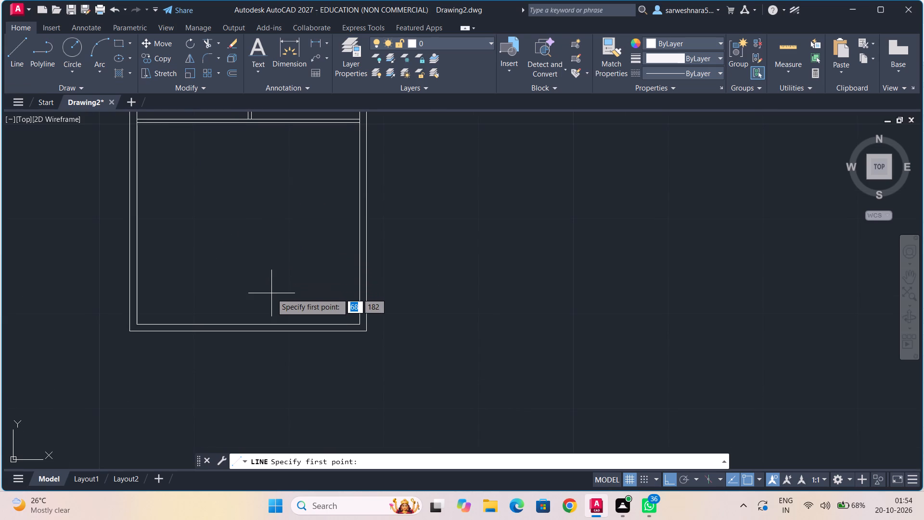
{"action": "middle_click_drag", "start_coordinate": [272, 299], "coordinate": [260, 251]}
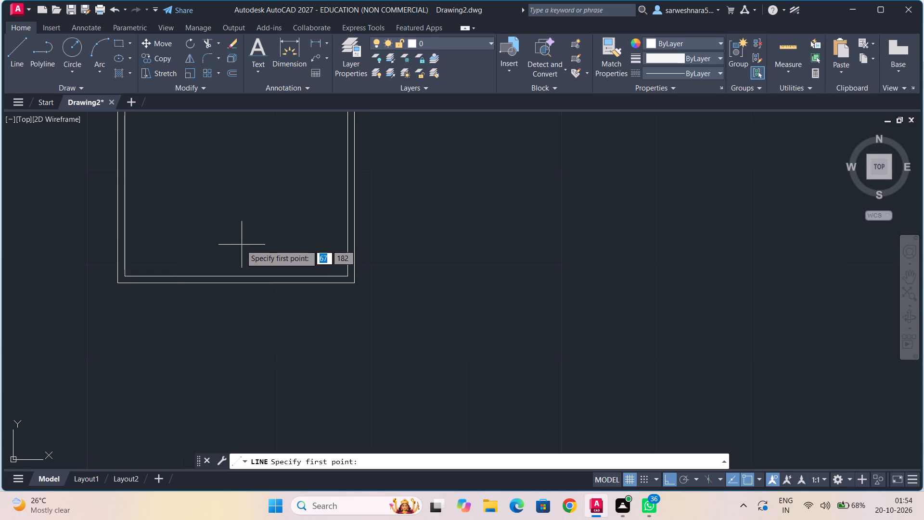
{"action": "middle_click_drag", "start_coordinate": [209, 246], "coordinate": [312, 248]}
{"action": "scroll", "coordinate": [224, 268], "scroll_direction": "up", "scroll_amount": 3}
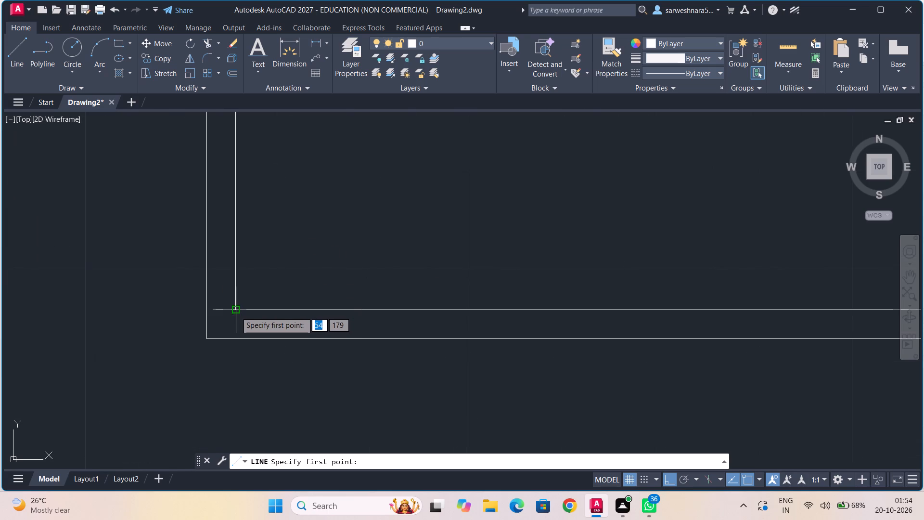
{"action": "left_click", "coordinate": [237, 310]}
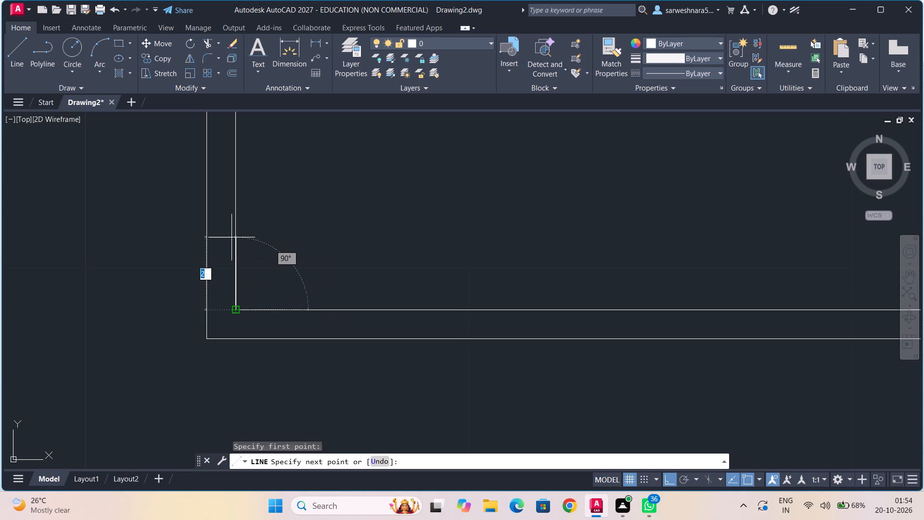
{"action": "key", "text": "3"}
{"action": "key", "text": "Return"}
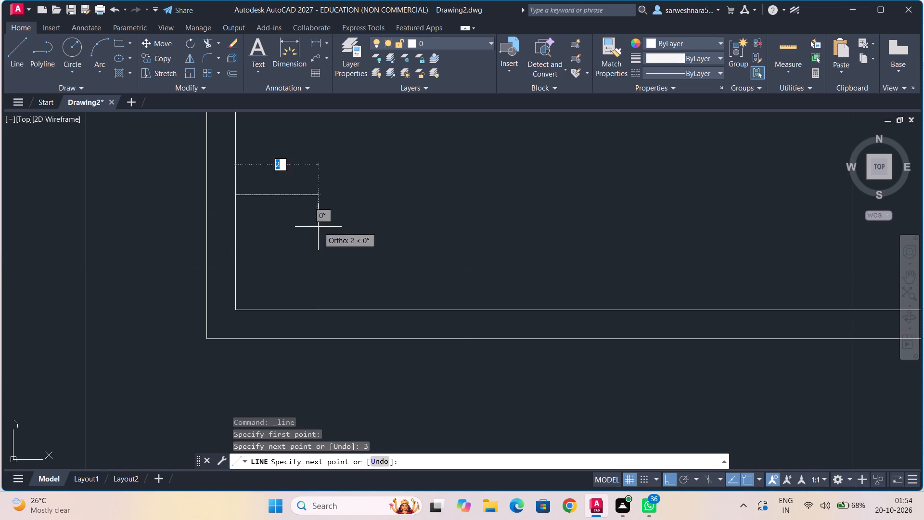
{"action": "key", "text": "6"}
{"action": "key", "text": "Return"}
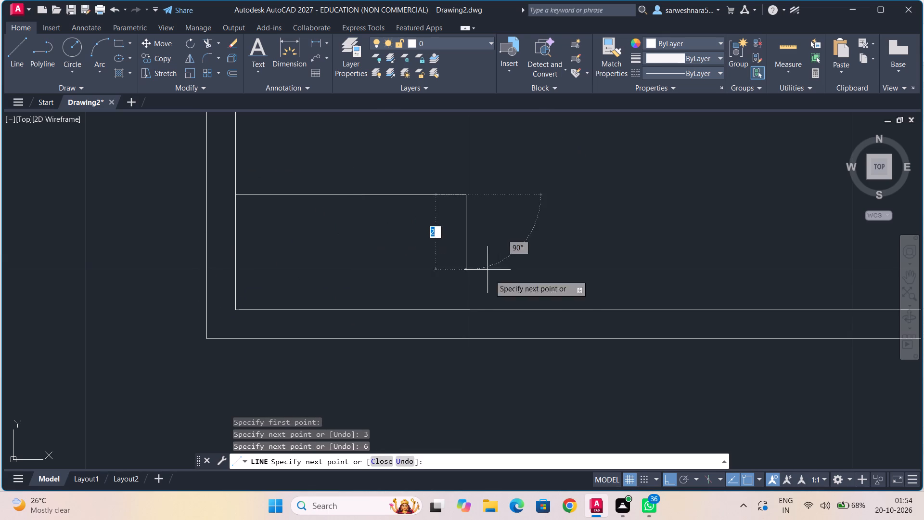
{"action": "key", "text": "3"}
{"action": "key", "text": "Return"}
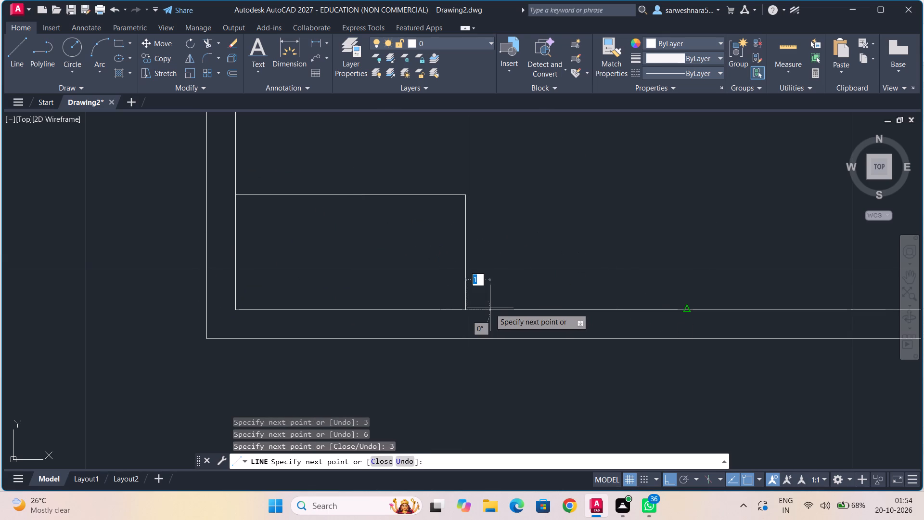
{"action": "key", "text": "Escape"}
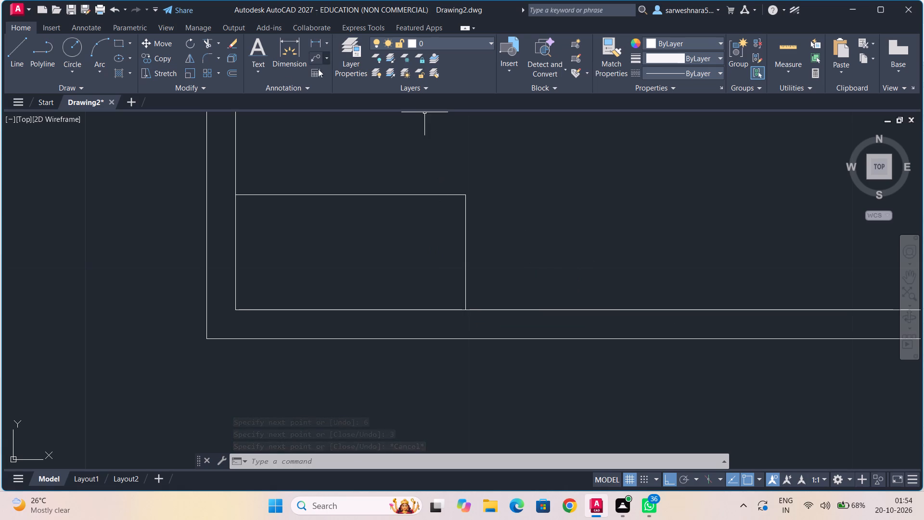
Offset the small 6 by 3 room's top line upward and its right line outward by 0.375 as partition walls.
{"action": "left_click", "coordinate": [233, 70]}
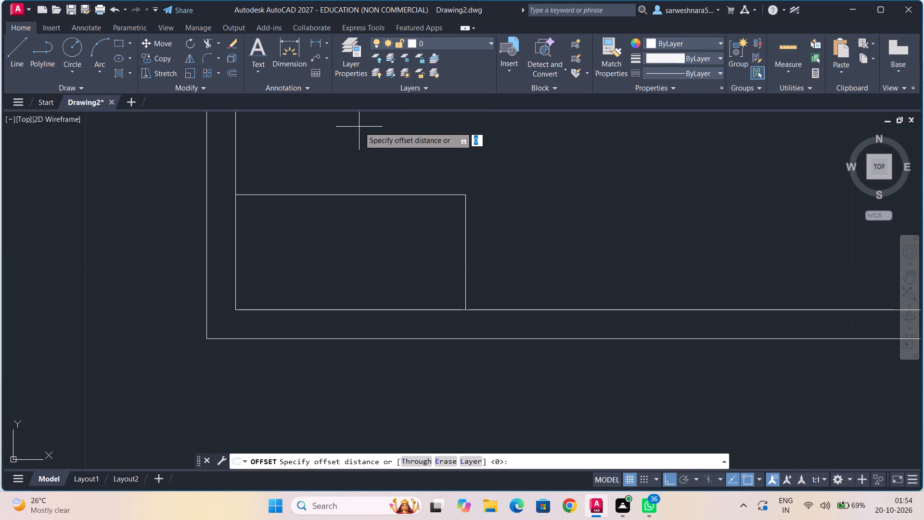
{"action": "type", "text": "0.375"}
{"action": "key", "text": "Return"}
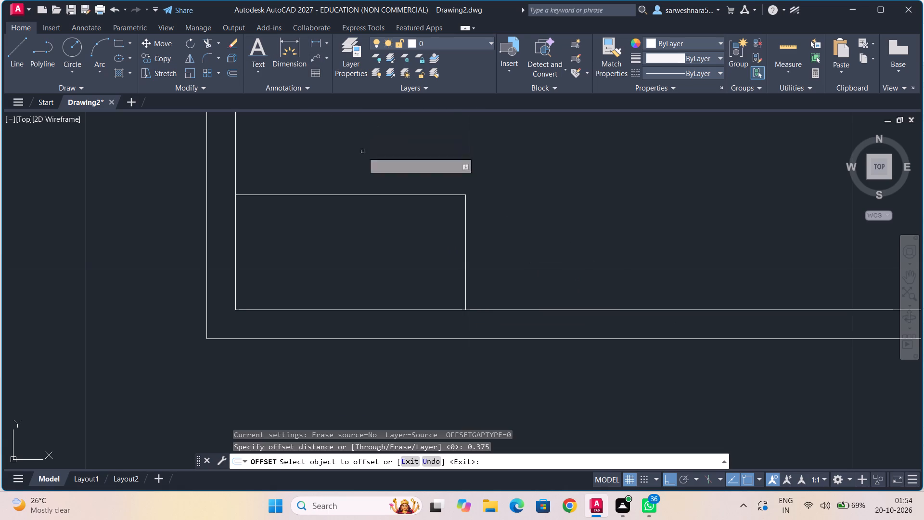
{"action": "left_click", "coordinate": [361, 194]}
{"action": "left_click", "coordinate": [363, 182]}
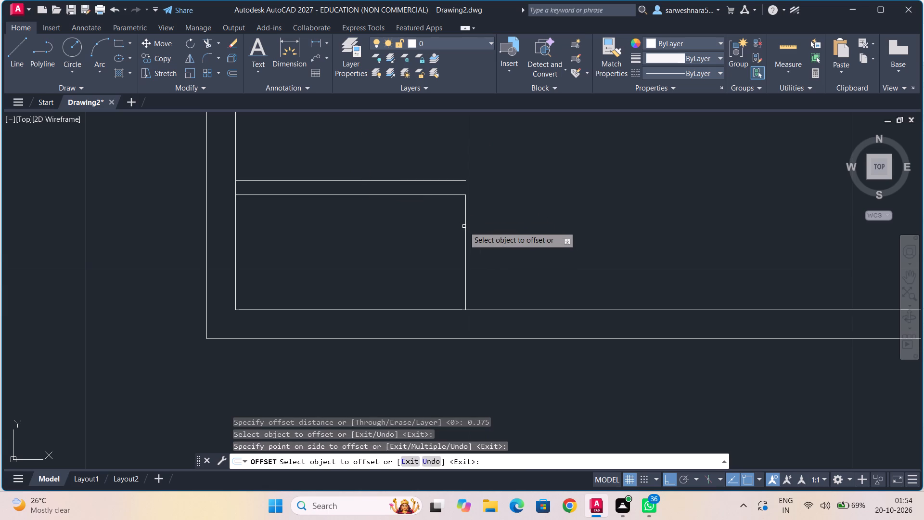
{"action": "left_click", "coordinate": [467, 226]}
{"action": "left_click", "coordinate": [479, 224]}
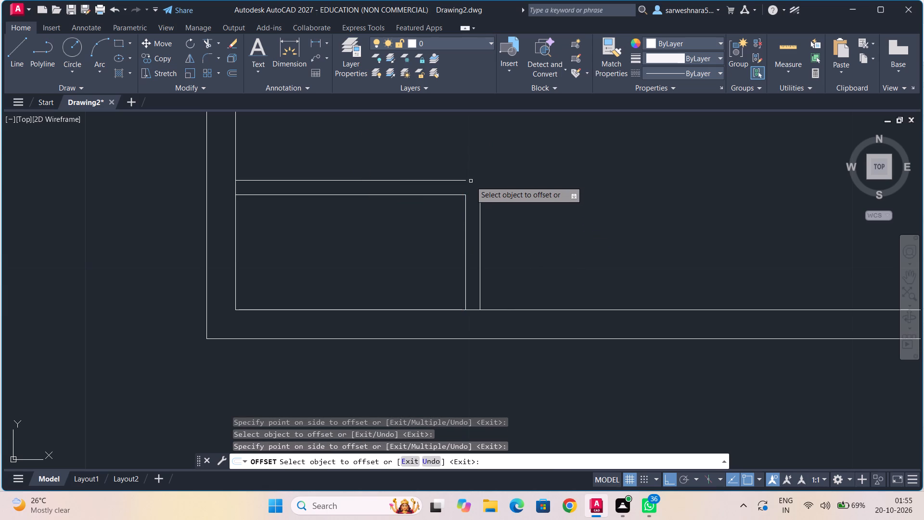
Draw lines for an 11.5 wide by 13 high room above the small corner room, starting where its upper partition meets the left inner wall.
{"action": "middle_click_drag", "start_coordinate": [513, 185], "coordinate": [551, 328]}
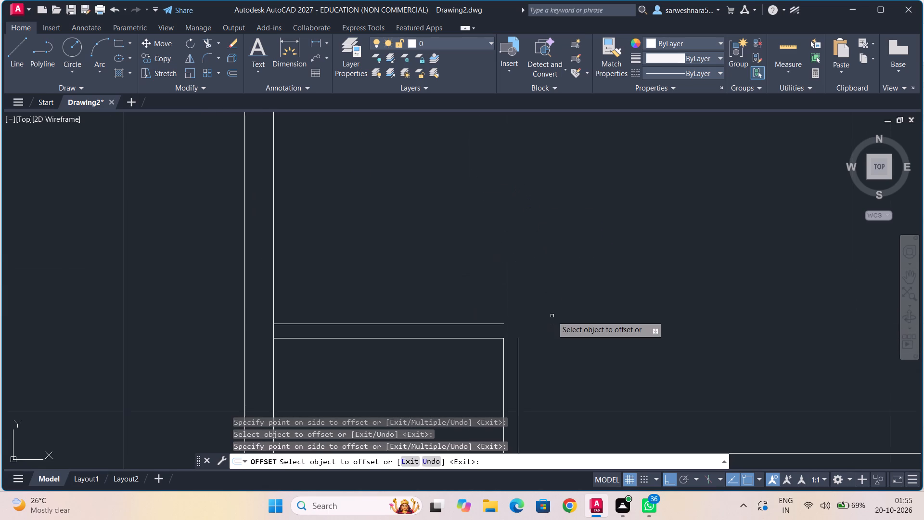
{"action": "middle_click_drag", "start_coordinate": [554, 314], "coordinate": [502, 334]}
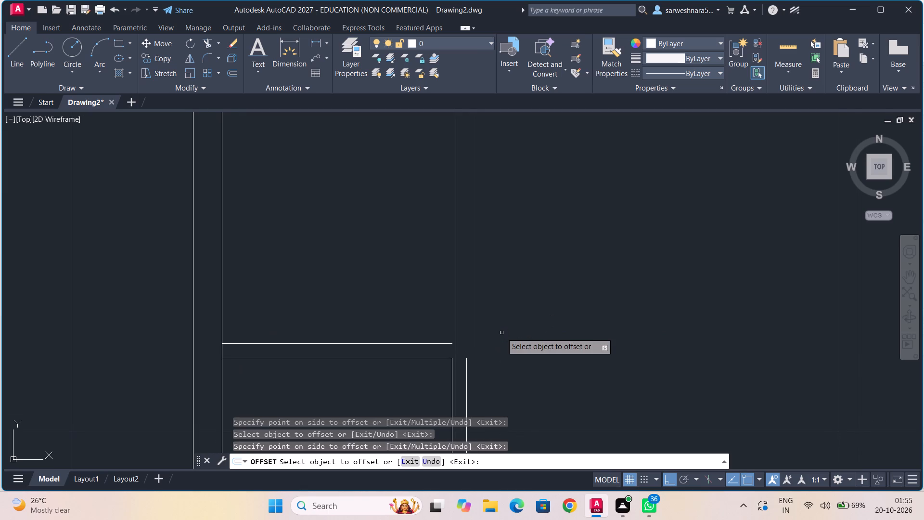
{"action": "middle_click_drag", "start_coordinate": [471, 310], "coordinate": [443, 253]}
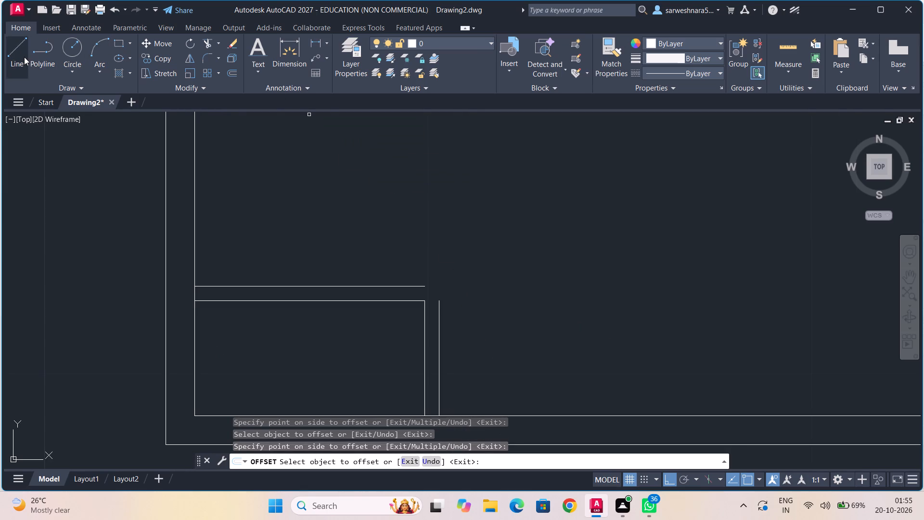
{"action": "left_click", "coordinate": [24, 57]}
{"action": "middle_click_drag", "start_coordinate": [496, 351], "coordinate": [488, 352]}
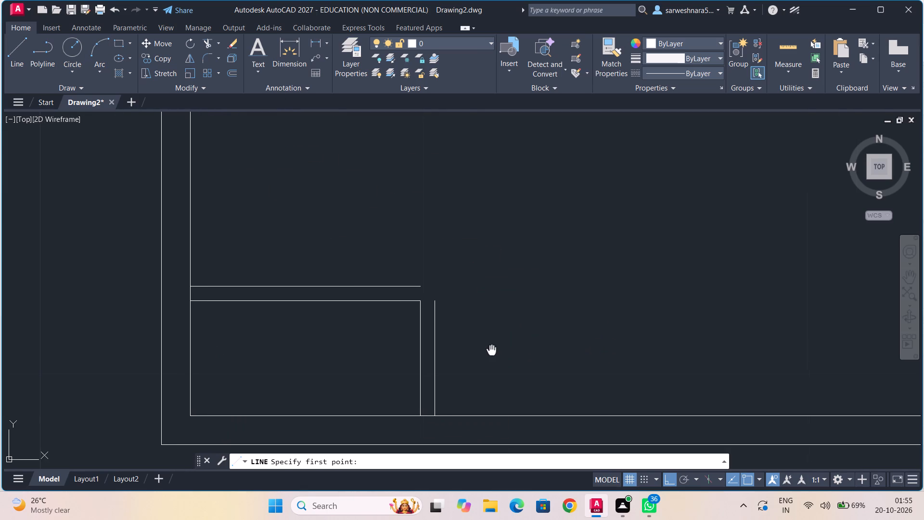
{"action": "middle_click_drag", "start_coordinate": [488, 352], "coordinate": [474, 368]}
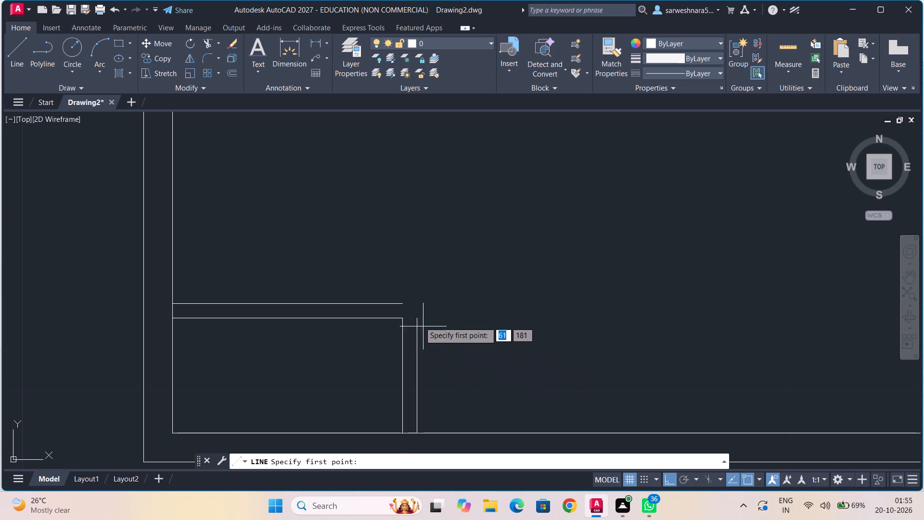
{"action": "middle_click_drag", "start_coordinate": [416, 306], "coordinate": [434, 341]}
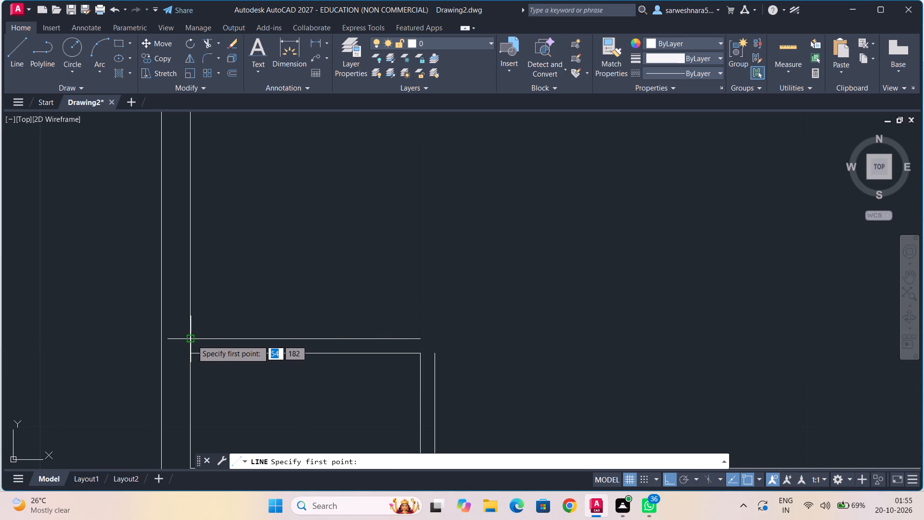
{"action": "left_click", "coordinate": [192, 338]}
{"action": "middle_click_drag", "start_coordinate": [225, 228], "coordinate": [245, 315]}
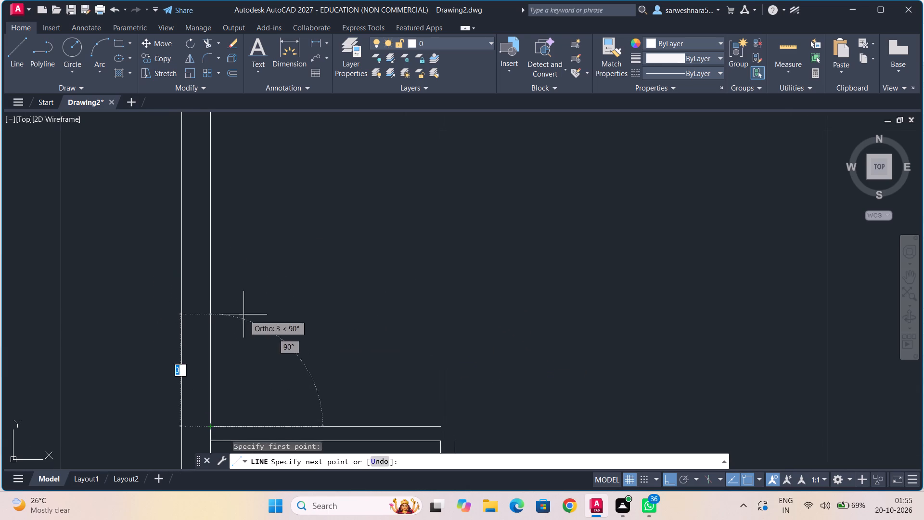
{"action": "scroll", "coordinate": [243, 312], "scroll_direction": "down", "scroll_amount": 2}
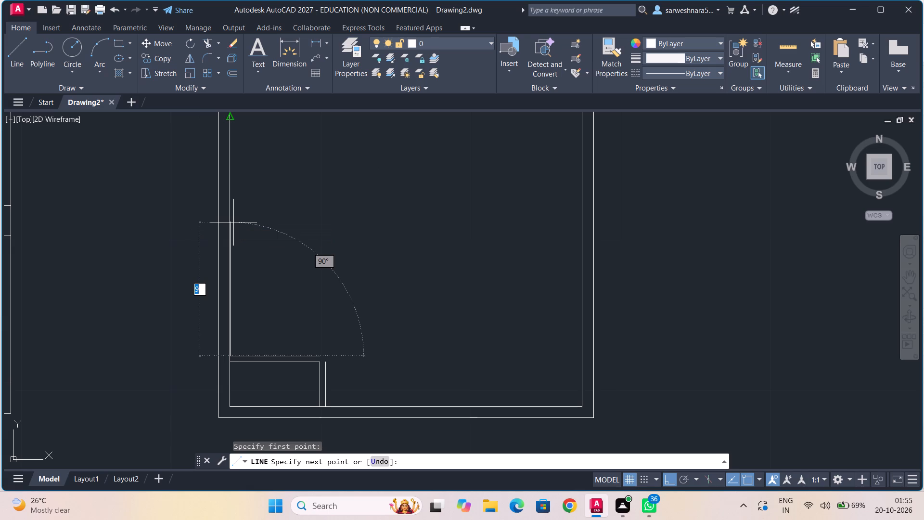
{"action": "type", "text": "13"}
{"action": "key", "text": "Return"}
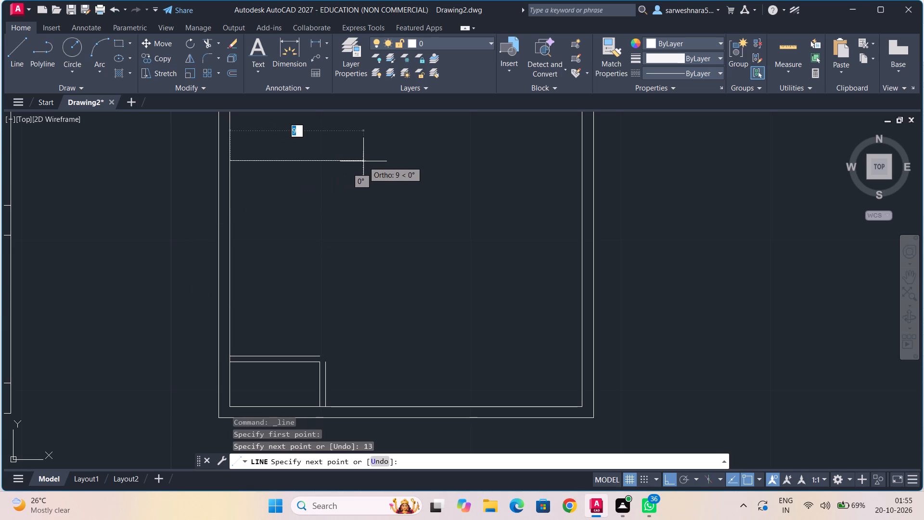
{"action": "key", "text": "1"}
{"action": "type", "text": "1."}
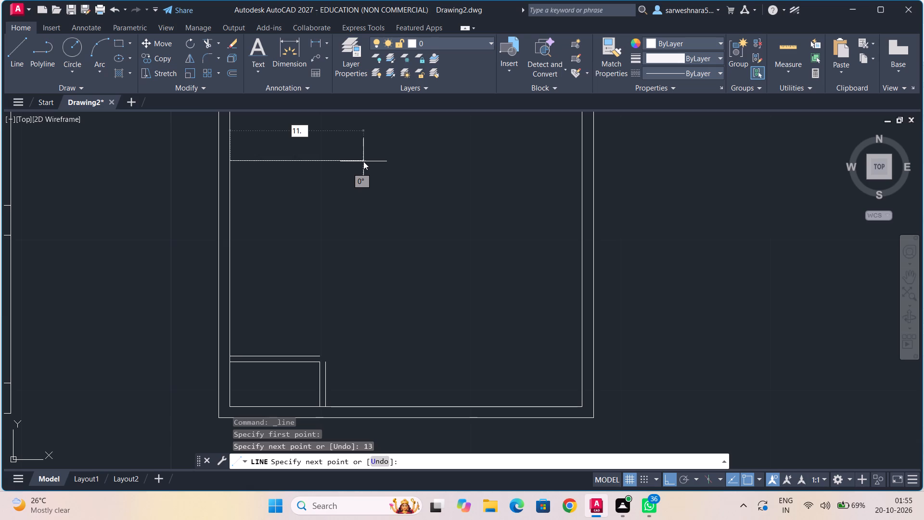
{"action": "key", "text": "5"}
{"action": "key", "text": "Return"}
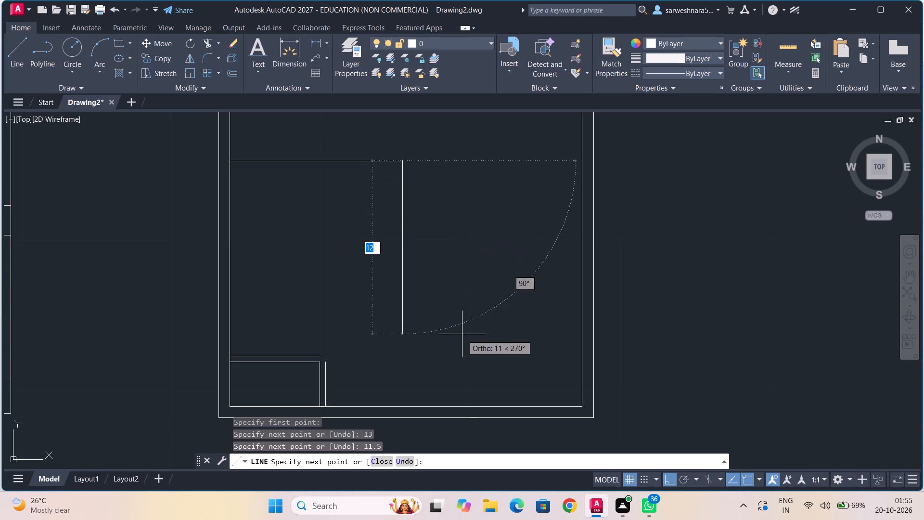
{"action": "type", "text": "13"}
{"action": "key", "text": "Return"}
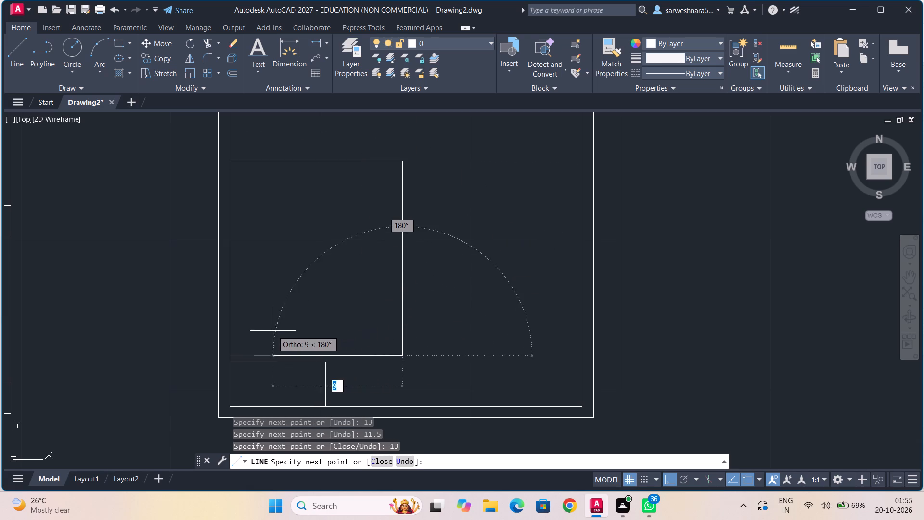
{"action": "left_click", "coordinate": [230, 354]}
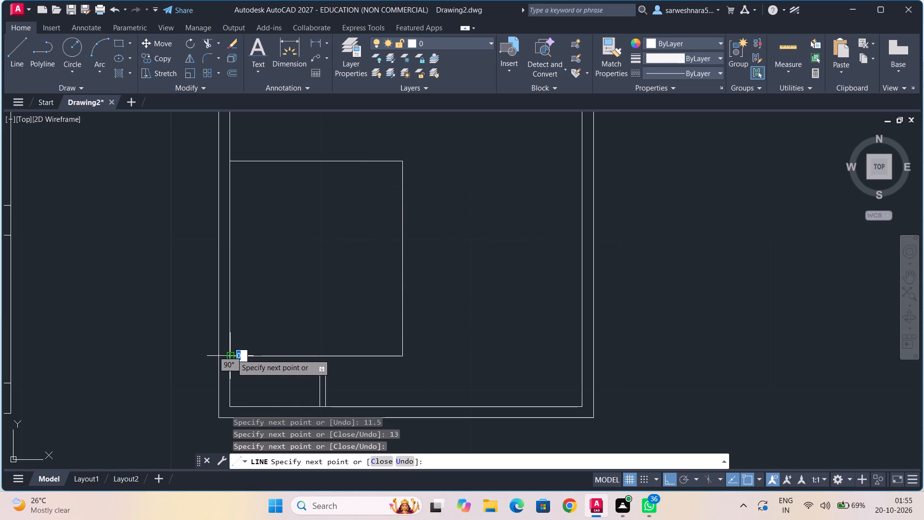
{"action": "key", "text": "Escape"}
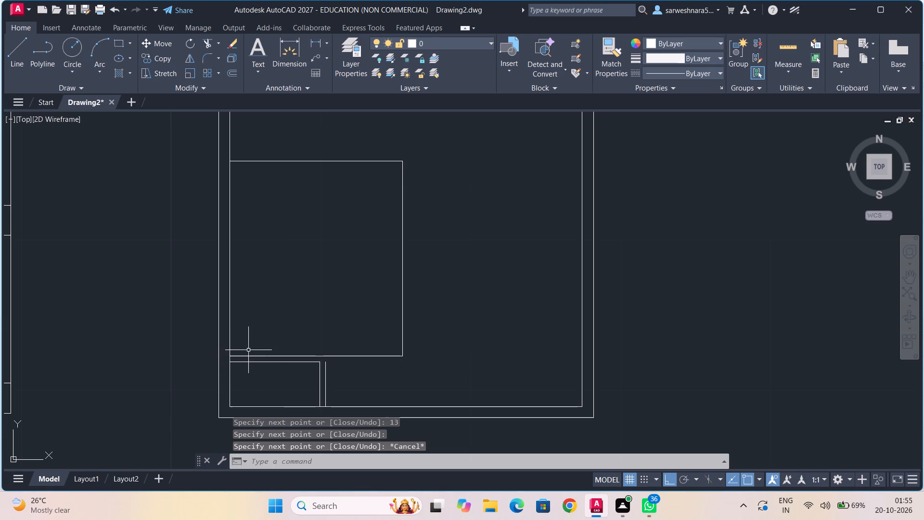
Offset the 11.5 by 13 room's right line outward and its top line upward by 0.375 as partition walls.
{"action": "middle_click_drag", "start_coordinate": [275, 416], "coordinate": [276, 446]}
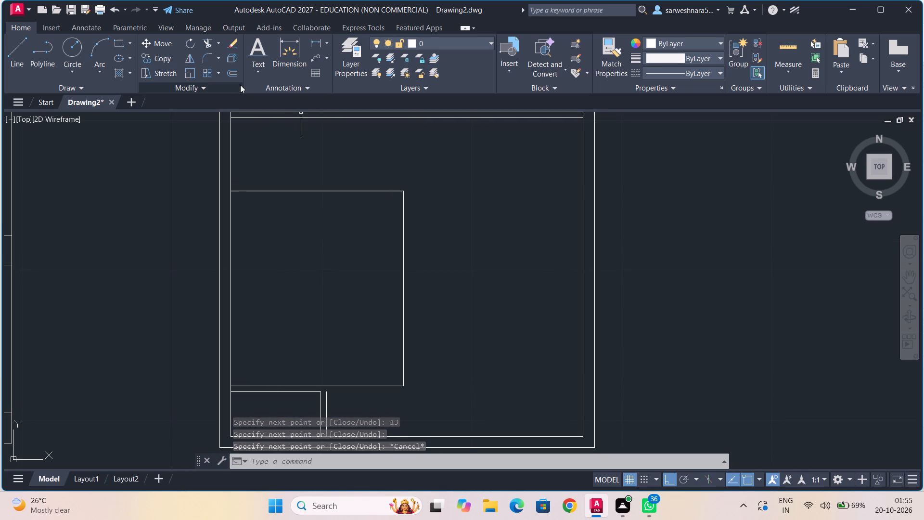
{"action": "left_click", "coordinate": [231, 78]}
{"action": "middle_click_drag", "start_coordinate": [285, 306], "coordinate": [281, 355]}
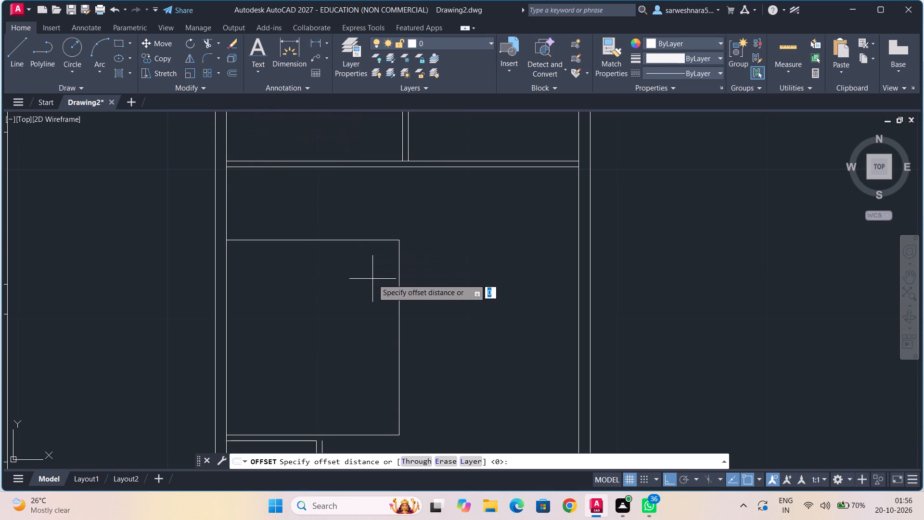
{"action": "type", "text": "0.375"}
{"action": "key", "text": "Return"}
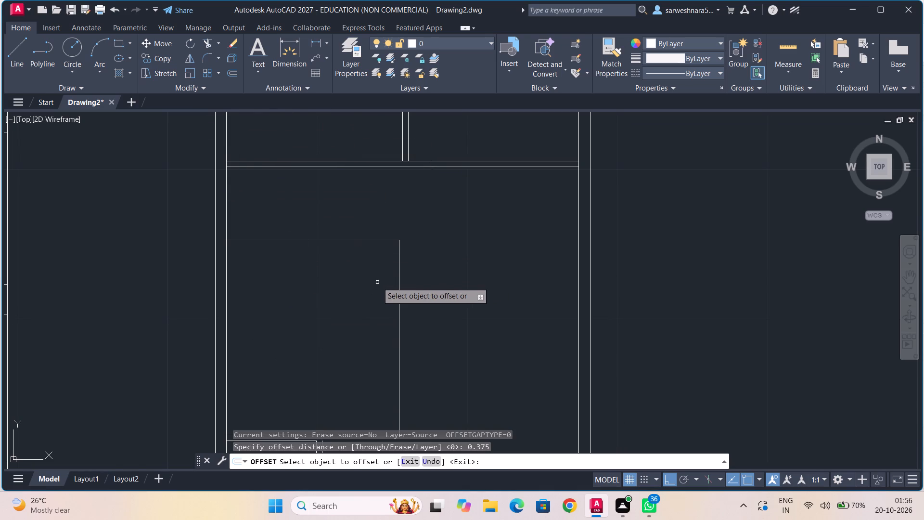
{"action": "left_click", "coordinate": [400, 291]}
{"action": "left_click", "coordinate": [432, 294]}
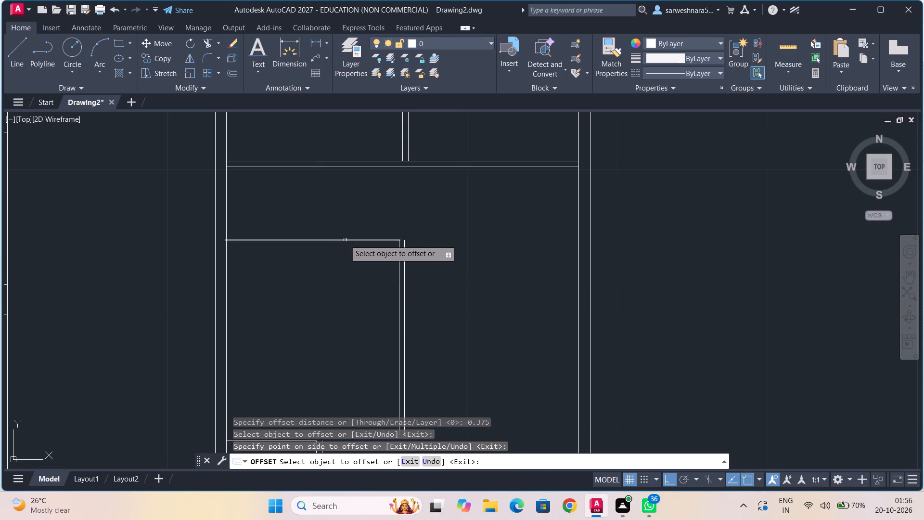
{"action": "left_click", "coordinate": [345, 240]}
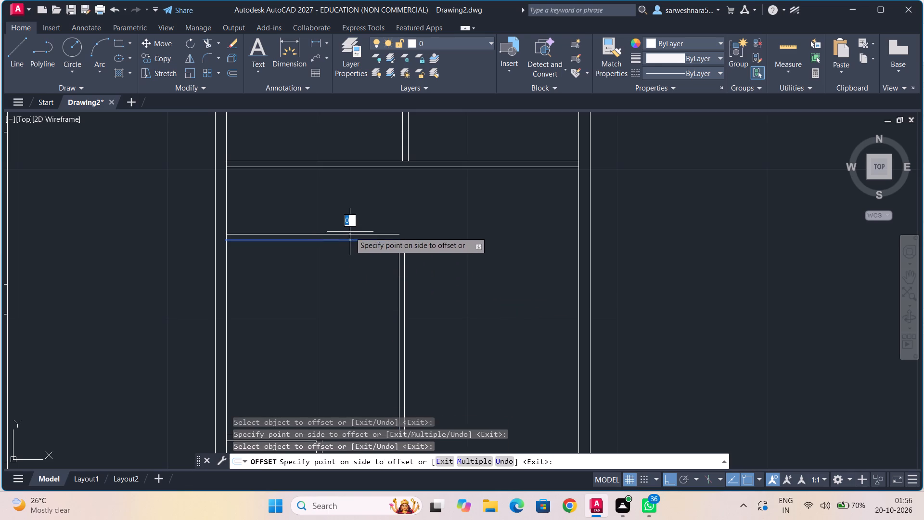
{"action": "left_click", "coordinate": [350, 232]}
{"action": "scroll", "coordinate": [350, 232], "scroll_direction": "up", "scroll_amount": 2}
{"action": "middle_click_drag", "start_coordinate": [350, 232], "coordinate": [429, 348]}
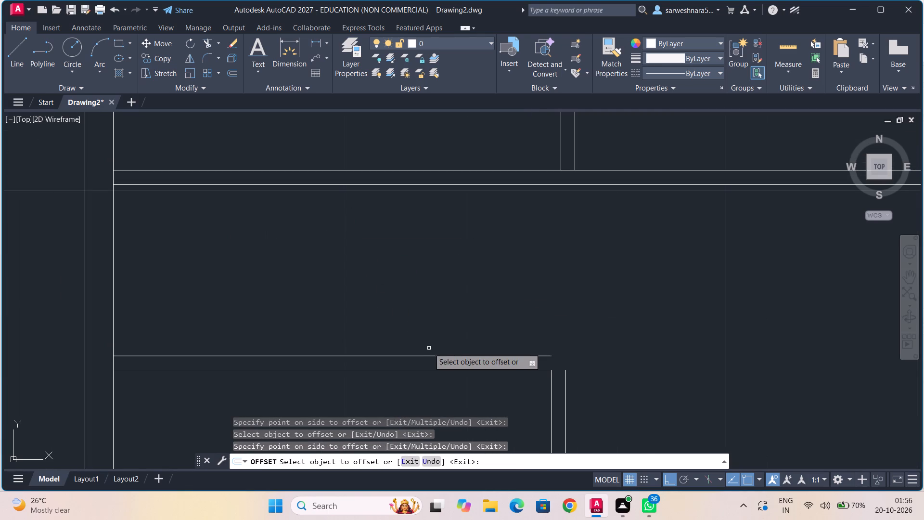
{"action": "scroll", "coordinate": [429, 348], "scroll_direction": "down", "scroll_amount": 3}
{"action": "middle_click_drag", "start_coordinate": [419, 377], "coordinate": [389, 244]}
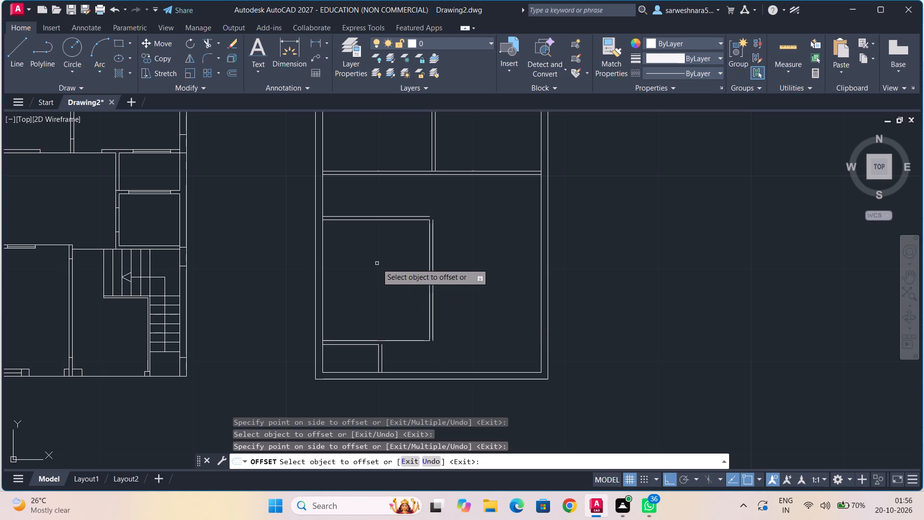
{"action": "middle_click_drag", "start_coordinate": [352, 257], "coordinate": [362, 265]}
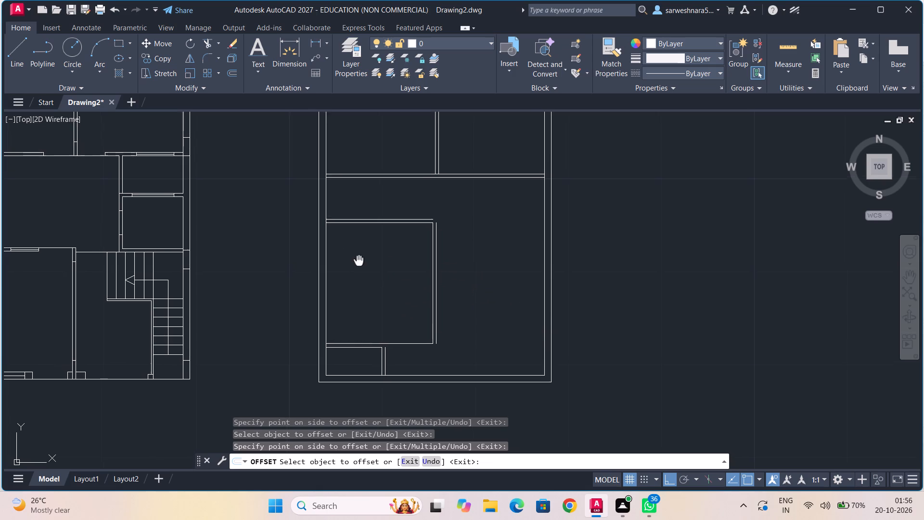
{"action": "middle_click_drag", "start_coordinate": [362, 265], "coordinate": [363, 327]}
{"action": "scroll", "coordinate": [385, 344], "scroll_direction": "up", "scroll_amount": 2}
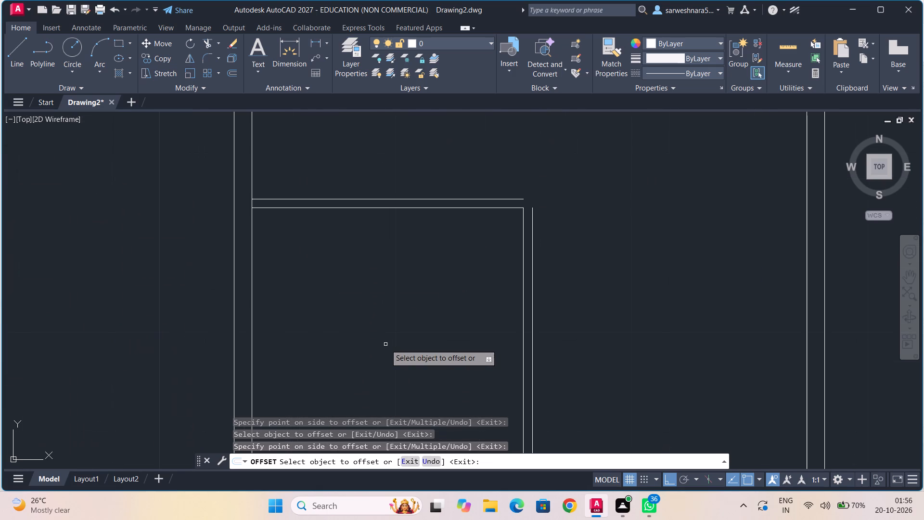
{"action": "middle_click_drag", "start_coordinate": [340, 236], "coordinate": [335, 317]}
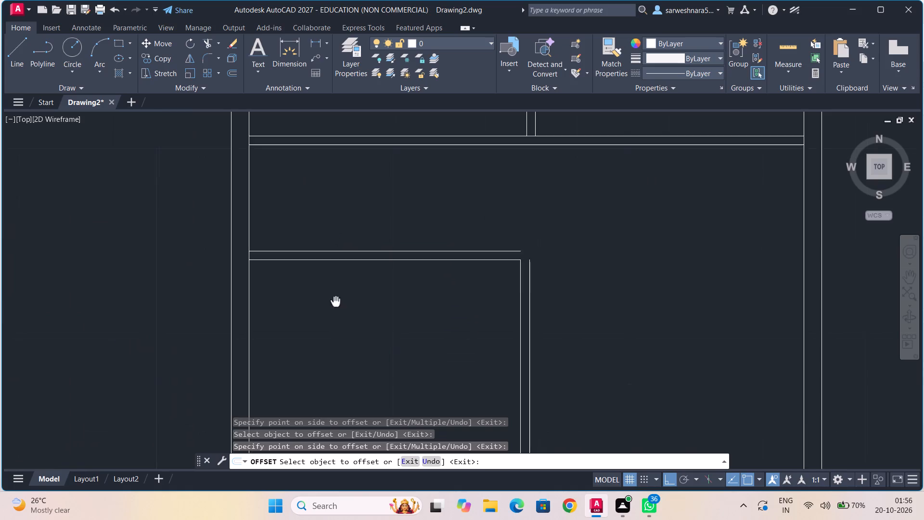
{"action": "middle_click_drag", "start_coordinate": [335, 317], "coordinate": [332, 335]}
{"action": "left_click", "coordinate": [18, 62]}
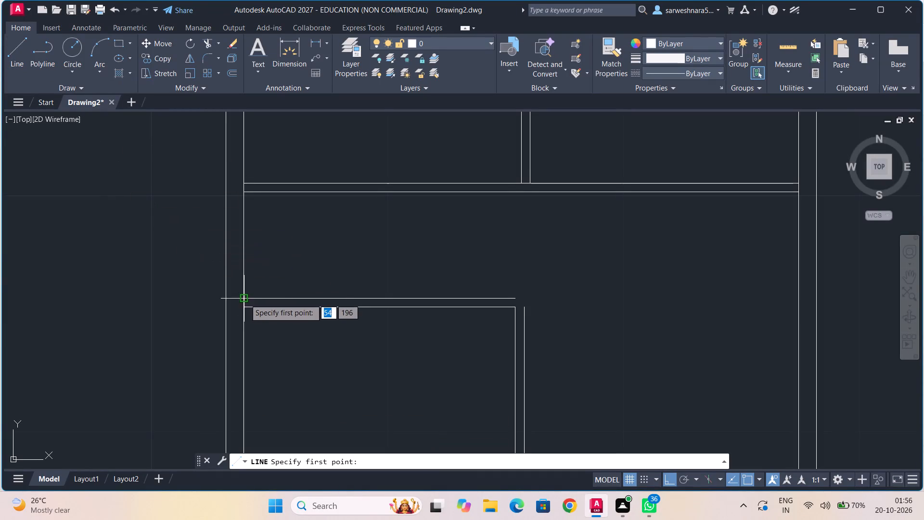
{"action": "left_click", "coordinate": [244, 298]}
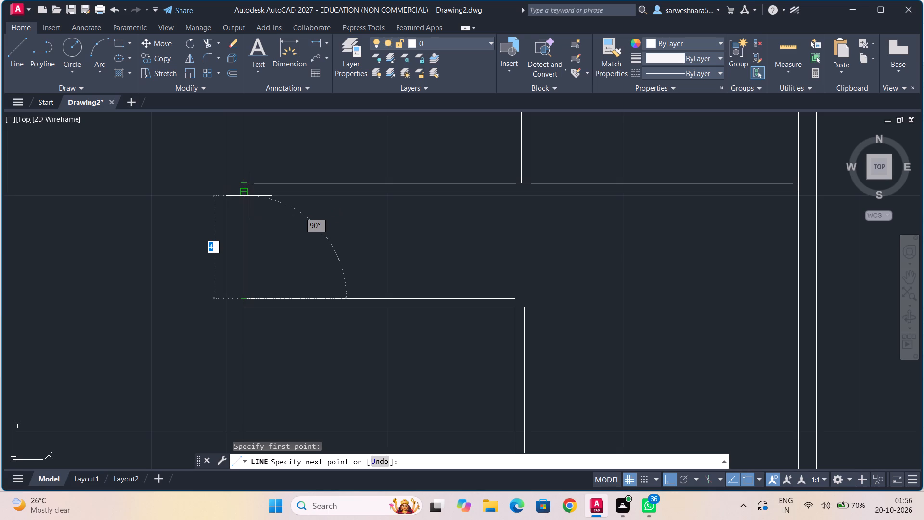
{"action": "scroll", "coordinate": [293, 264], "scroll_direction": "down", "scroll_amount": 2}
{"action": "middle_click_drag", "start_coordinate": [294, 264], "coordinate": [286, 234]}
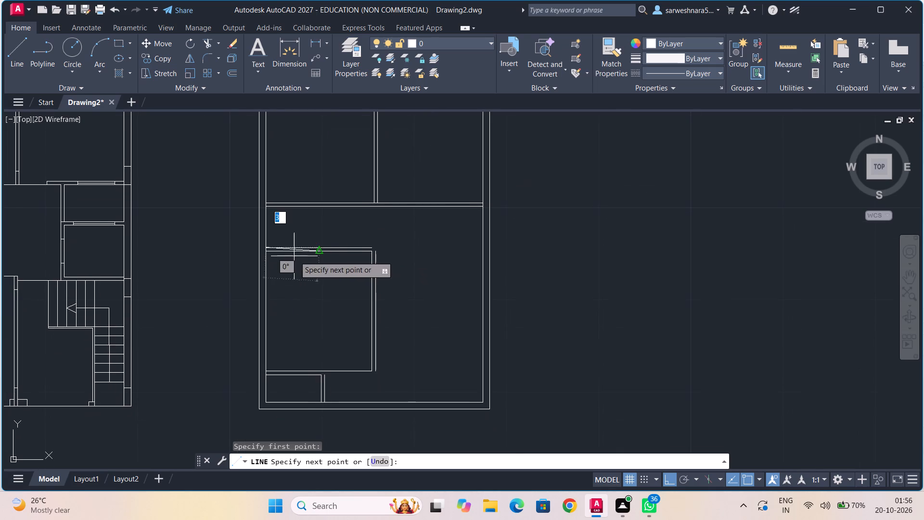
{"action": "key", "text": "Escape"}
Erase all lines of the 6 by 3 corner room and the 11.5 by 13 room, including their offset partition lines.
{"action": "left_click_drag", "start_coordinate": [417, 240], "coordinate": [317, 387]}
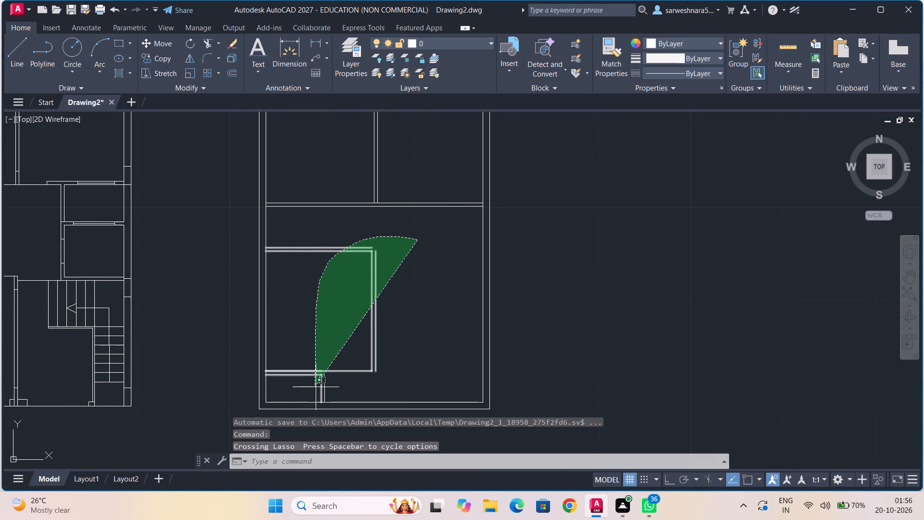
{"action": "left_click_drag", "start_coordinate": [317, 387], "coordinate": [326, 386]}
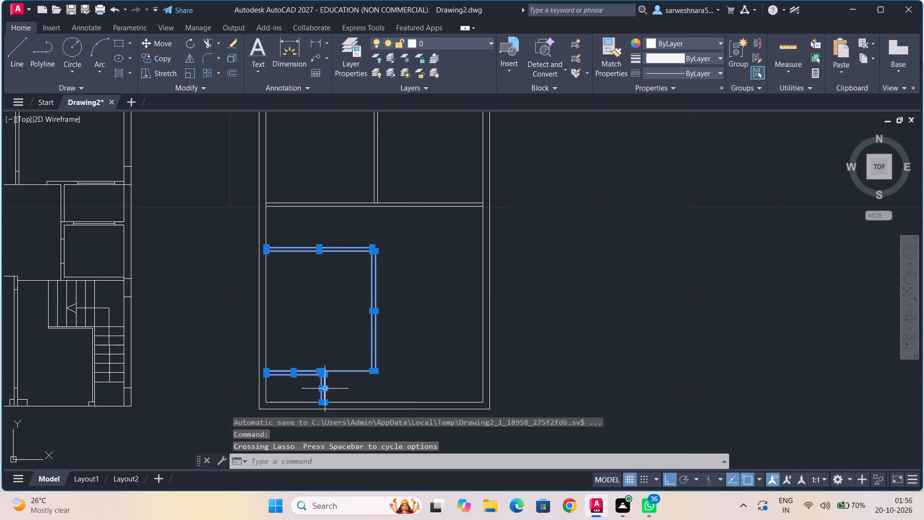
{"action": "key", "text": "Delete"}
Draw lines for a room 3.5 wide by 4 high, starting where the partition below the middle rooms meets the left inner wall.
{"action": "middle_click_drag", "start_coordinate": [294, 270], "coordinate": [301, 295]}
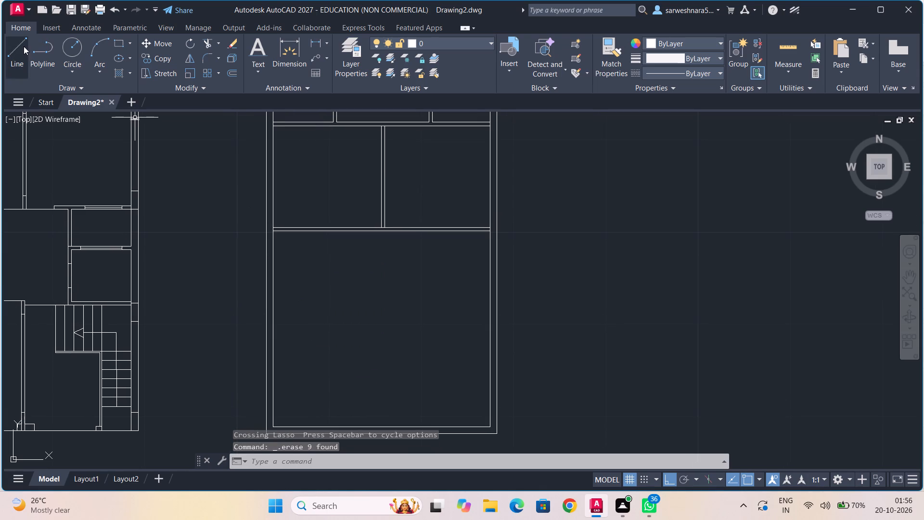
{"action": "left_click", "coordinate": [21, 47]}
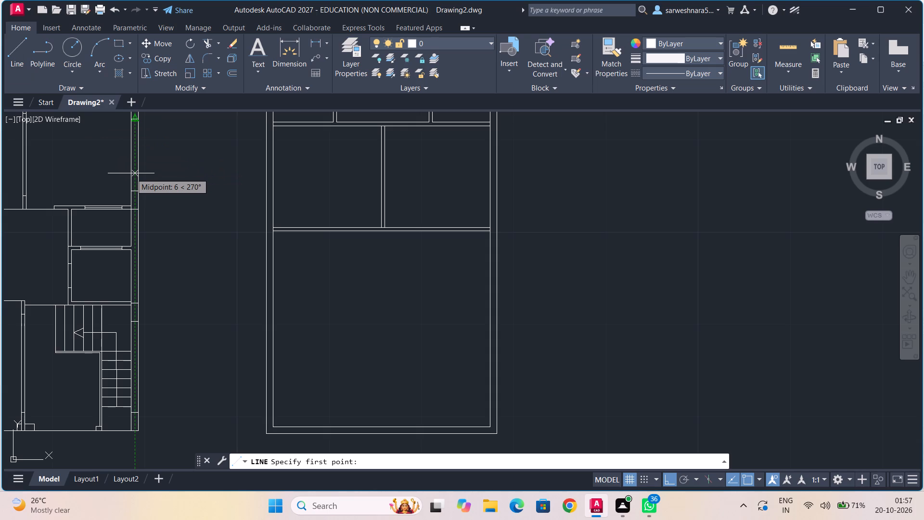
{"action": "scroll", "coordinate": [264, 235], "scroll_direction": "up", "scroll_amount": 1}
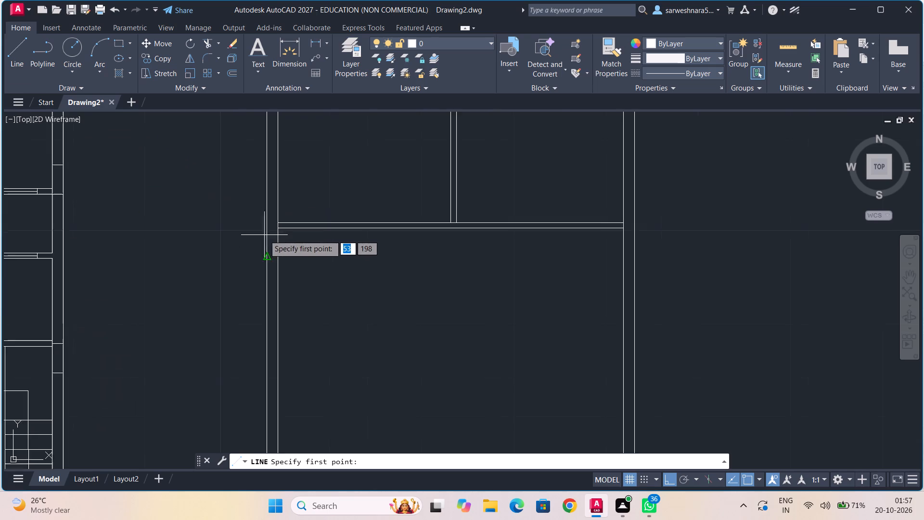
{"action": "scroll", "coordinate": [264, 235], "scroll_direction": "up", "scroll_amount": 1}
{"action": "left_click", "coordinate": [287, 227]}
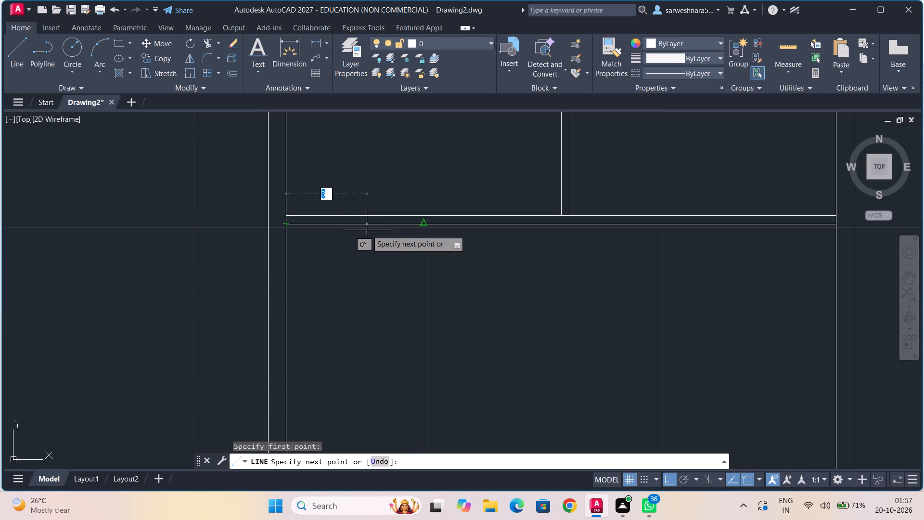
{"action": "type", "text": "3.5"}
{"action": "key", "text": "Return"}
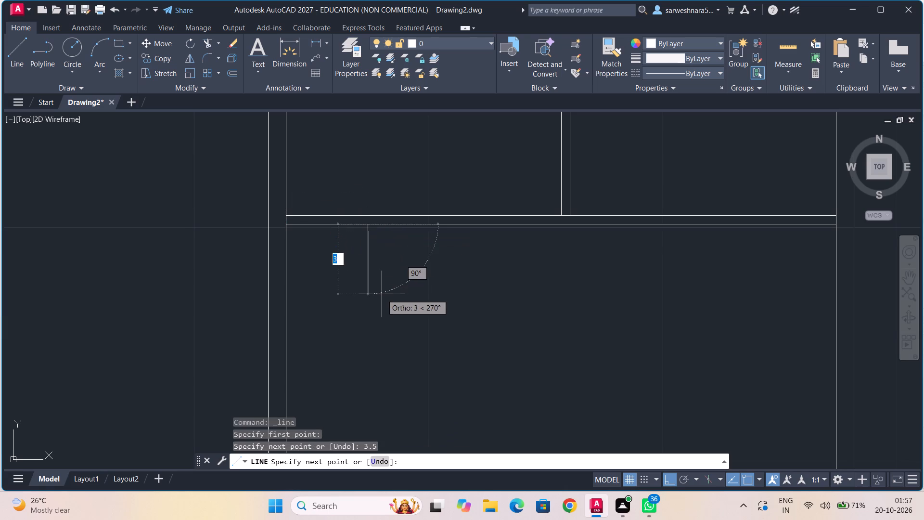
{"action": "key", "text": "4"}
{"action": "key", "text": "Return"}
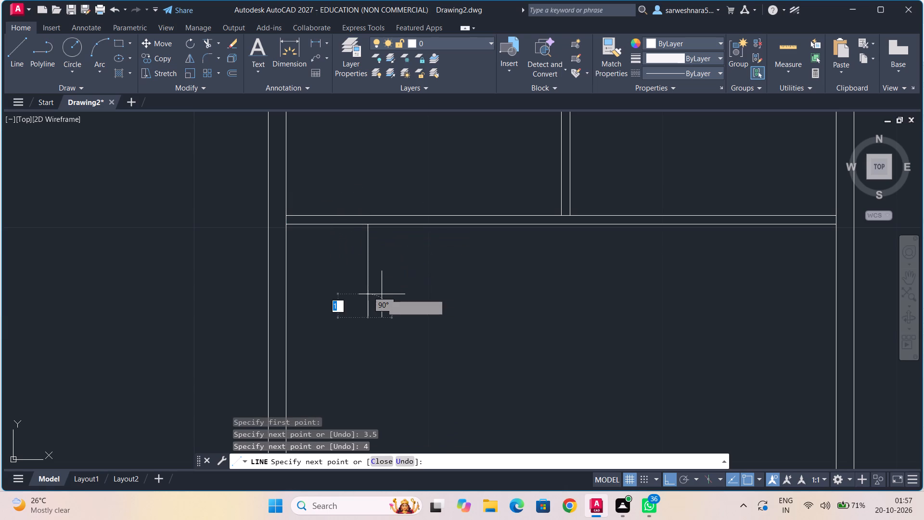
{"action": "type", "text": "3.5"}
{"action": "key", "text": "Return"}
{"action": "key", "text": "Escape"}
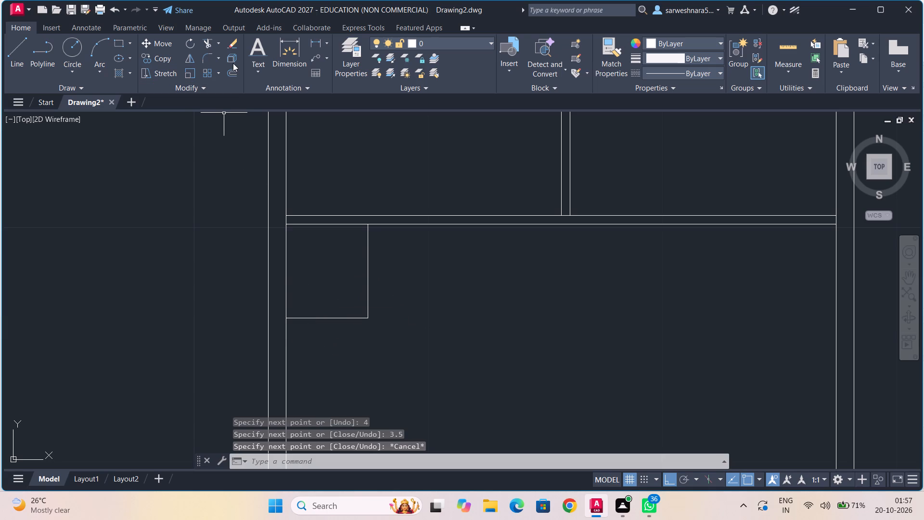
Offset the 3.5 by 4 room's right line outward and its bottom line downward by 0.375 as partition walls.
{"action": "left_click", "coordinate": [232, 70]}
{"action": "type", "text": "0."}
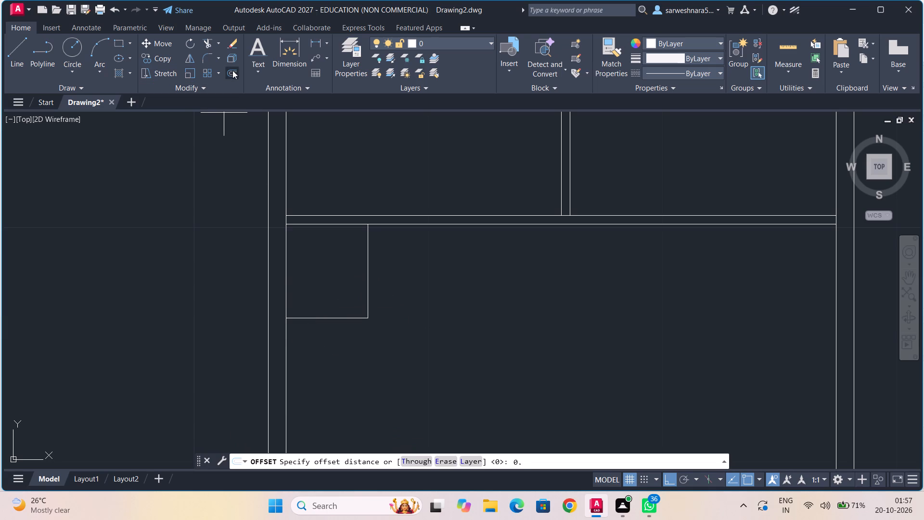
{"action": "key", "text": "3"}
{"action": "type", "text": "75"}
{"action": "key", "text": "Return"}
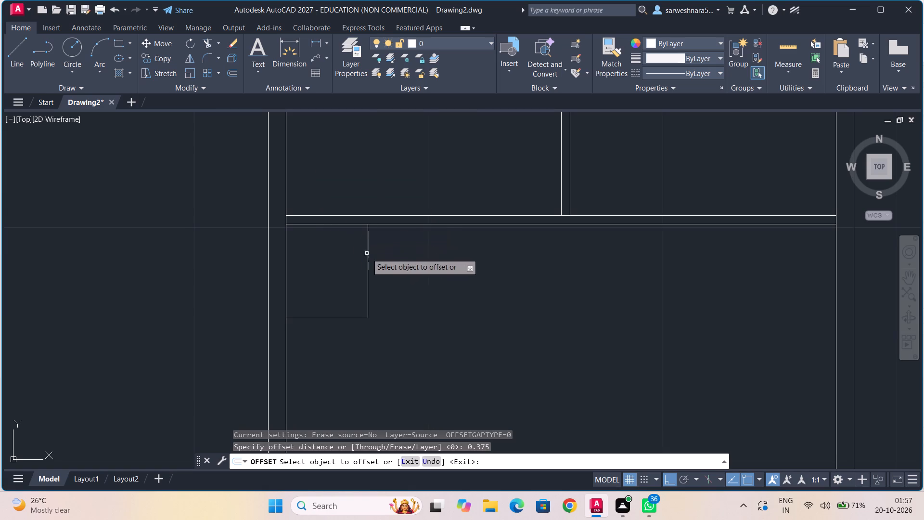
{"action": "left_click", "coordinate": [369, 255]}
{"action": "left_click", "coordinate": [415, 267]}
{"action": "left_click", "coordinate": [351, 317]}
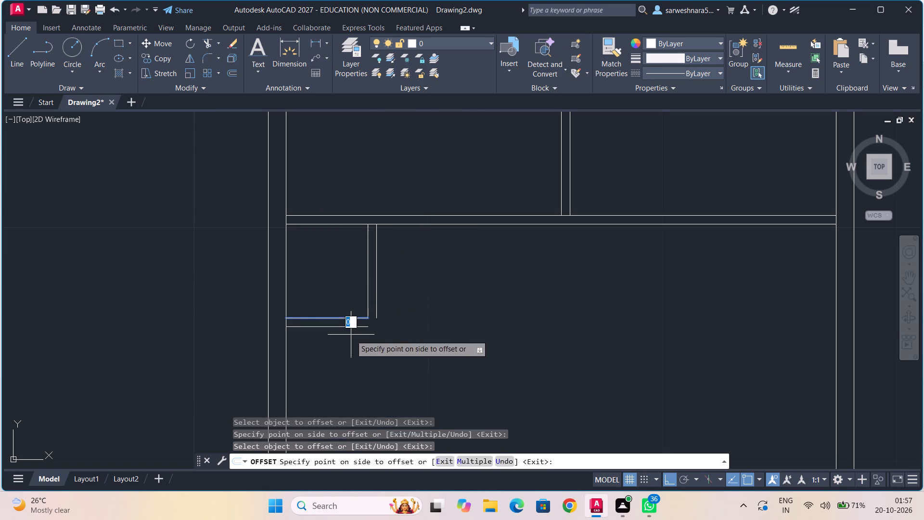
{"action": "left_click", "coordinate": [351, 336]}
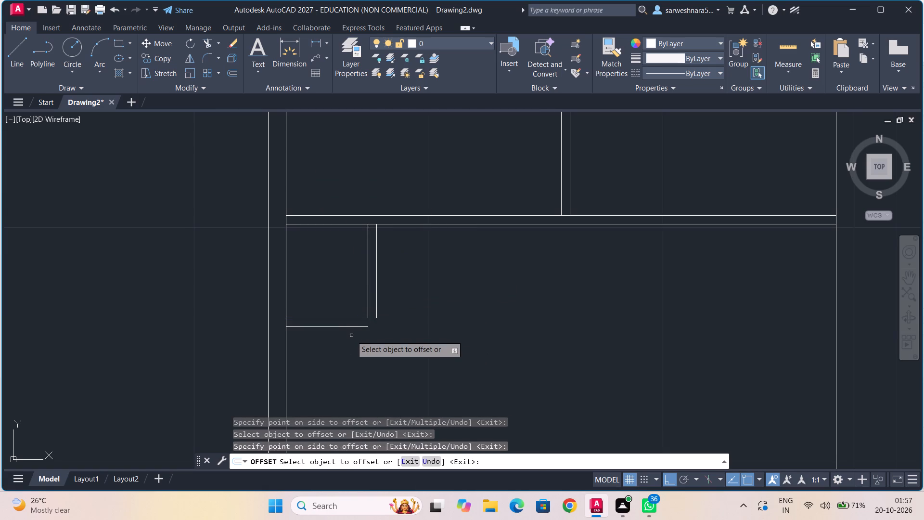
Draw lines for a room 3.5 wide by 5.5 high below the 3.5 by 4 room, starting where its lower partition meets the left inner wall.
{"action": "middle_click_drag", "start_coordinate": [380, 349], "coordinate": [372, 207]}
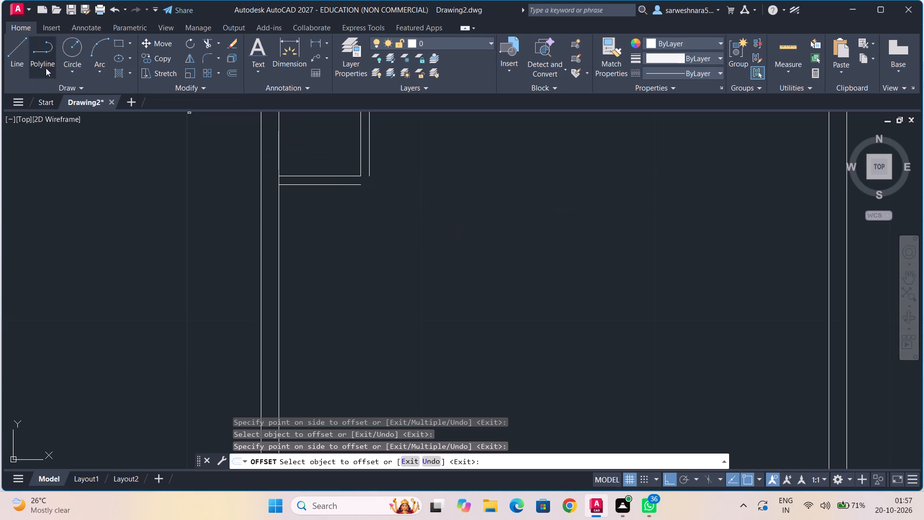
{"action": "left_click", "coordinate": [25, 57]}
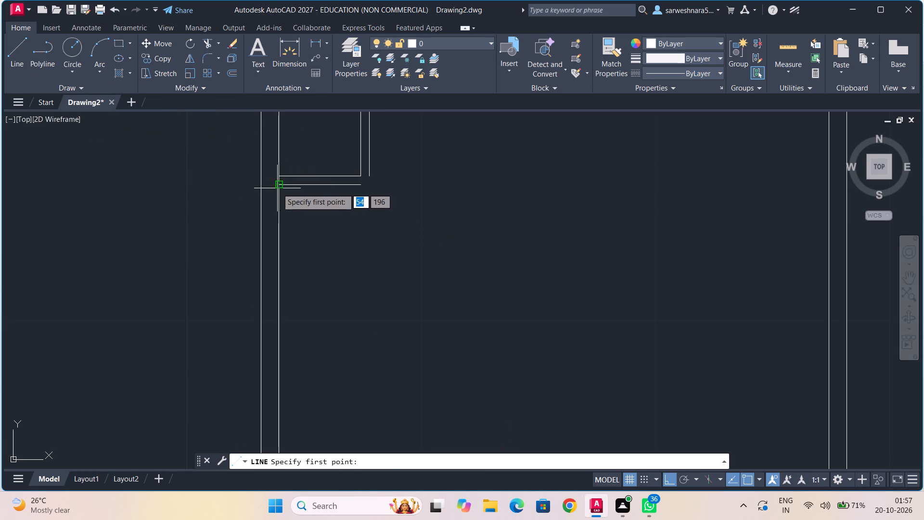
{"action": "left_click", "coordinate": [280, 186]}
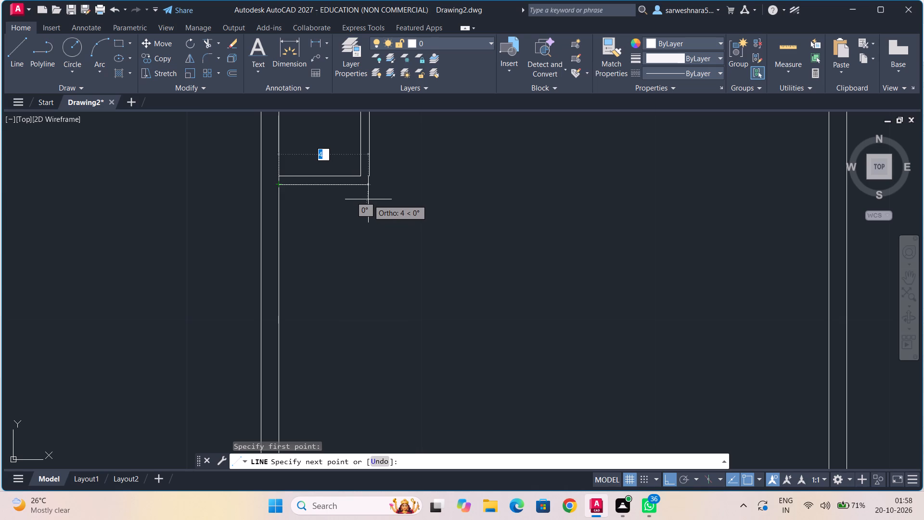
{"action": "type", "text": "3.5"}
{"action": "key", "text": "Return"}
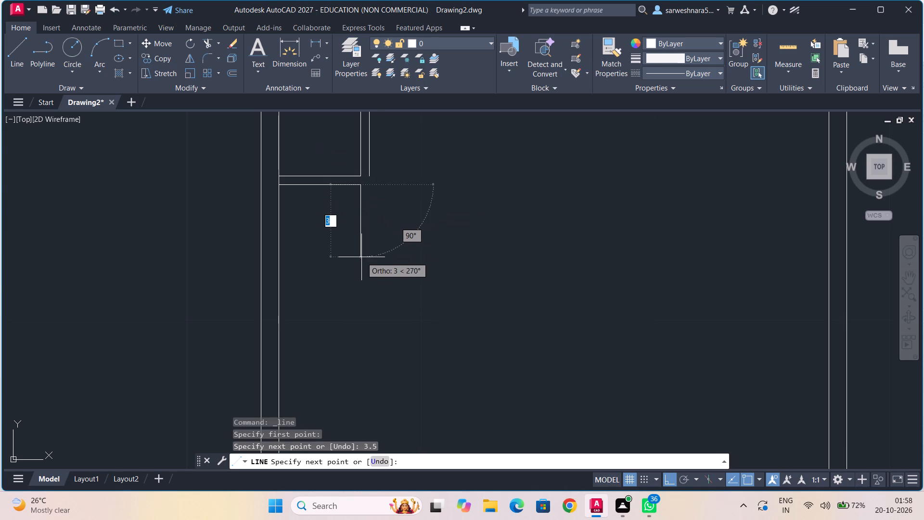
{"action": "type", "text": "5.5"}
{"action": "key", "text": "Return"}
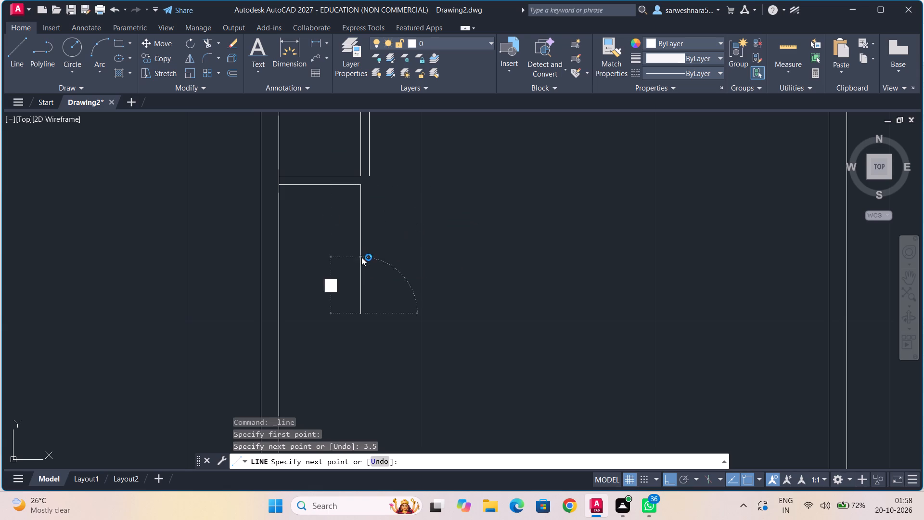
{"action": "type", "text": "3.5"}
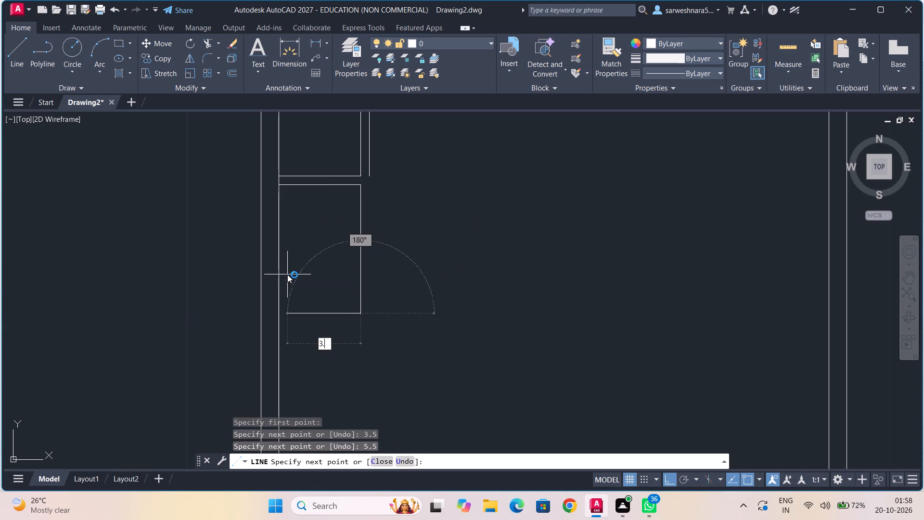
{"action": "key", "text": "Return"}
{"action": "key", "text": "Escape"}
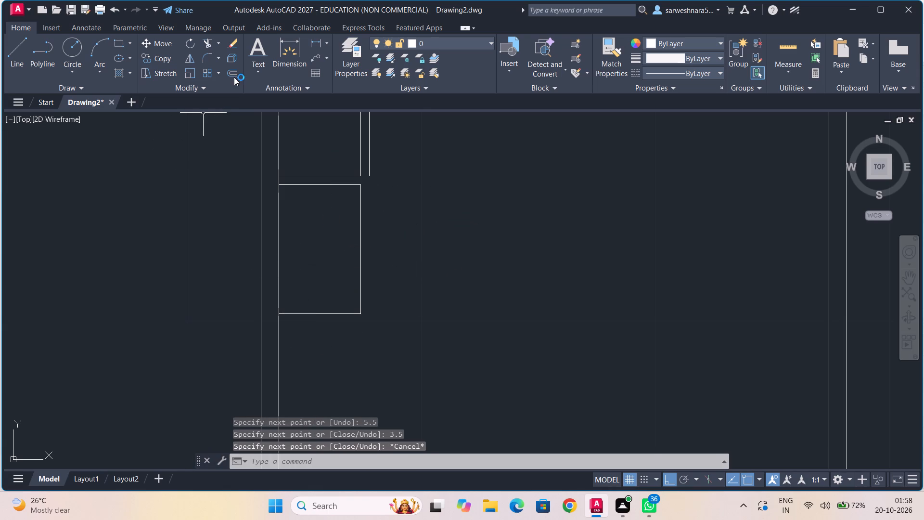
Offset the 3.5 by 5.5 room's right line outward and its bottom line downward by 0.375 as partition walls.
{"action": "left_click", "coordinate": [235, 76]}
{"action": "type", "text": "0.375"}
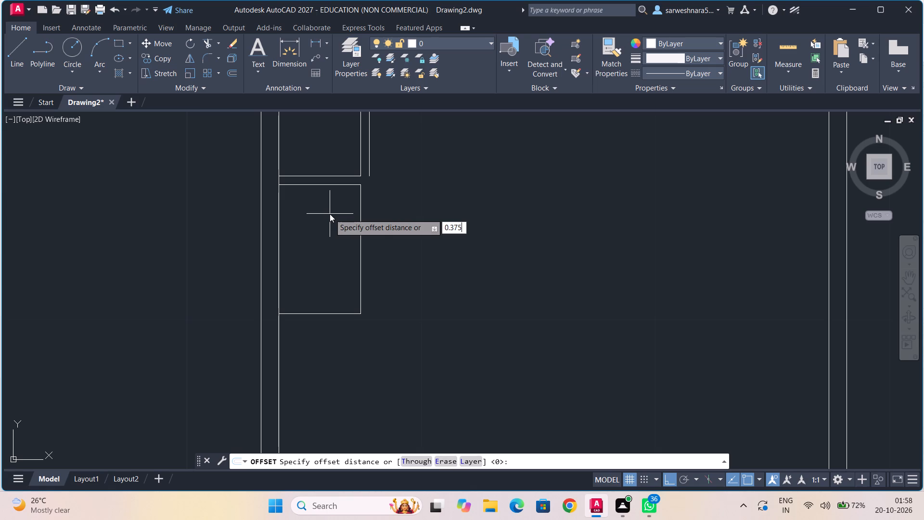
{"action": "key", "text": "Return"}
{"action": "left_click", "coordinate": [360, 226]}
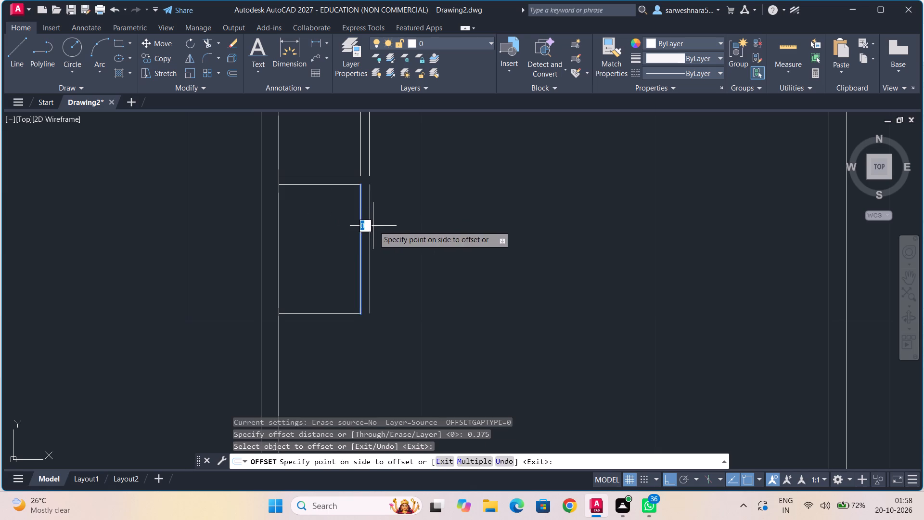
{"action": "left_click", "coordinate": [375, 226]}
{"action": "left_click", "coordinate": [333, 314]}
{"action": "left_click", "coordinate": [331, 326]}
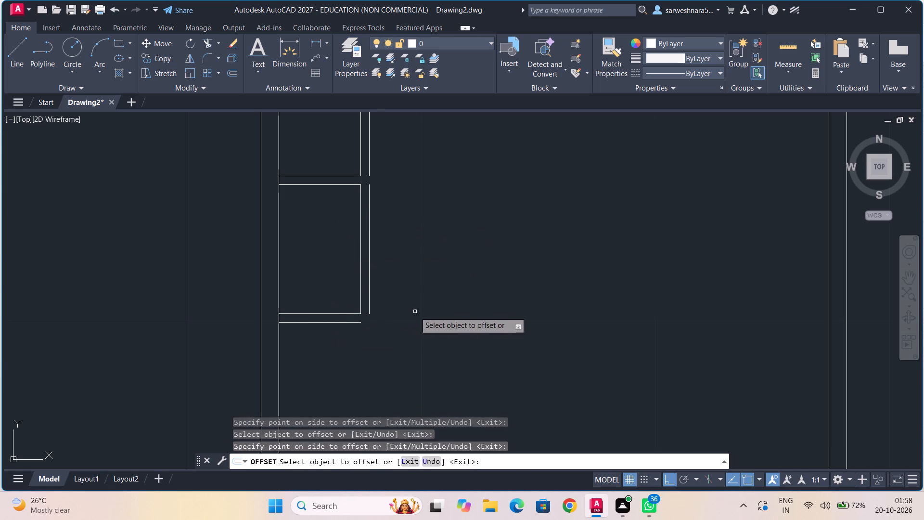
Draw a line 11.5 across and 13 down, starting where the partition below the 3.5 by 5.5 room meets the left inner wall.
{"action": "scroll", "coordinate": [415, 312], "scroll_direction": "down", "scroll_amount": 1}
{"action": "middle_click_drag", "start_coordinate": [413, 312], "coordinate": [391, 195]}
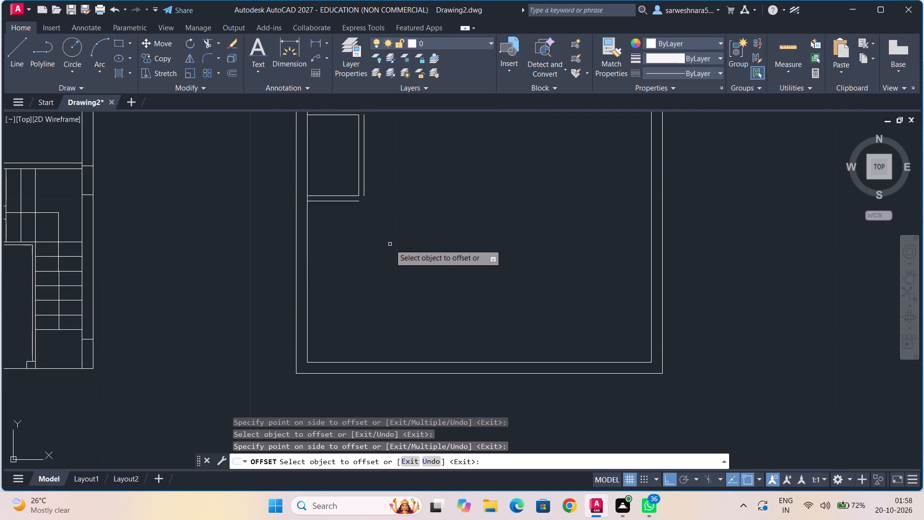
{"action": "left_click", "coordinate": [10, 62]}
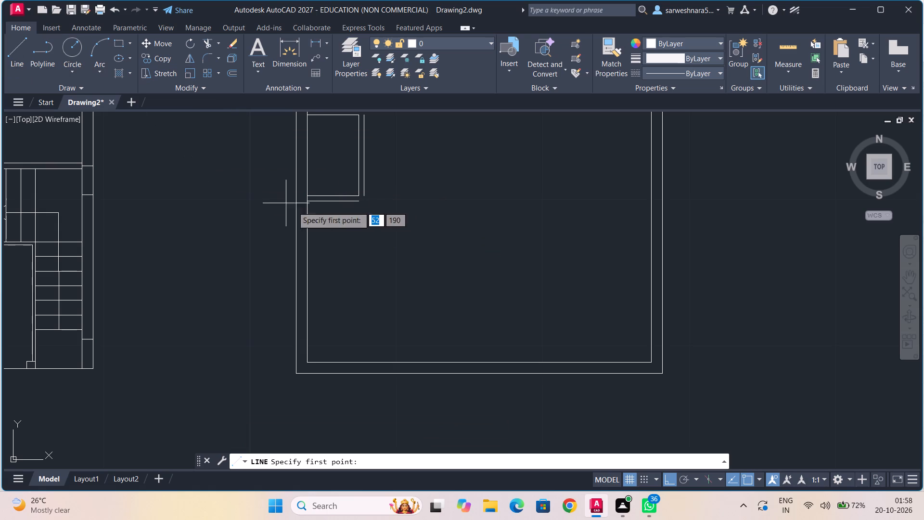
{"action": "scroll", "coordinate": [317, 215], "scroll_direction": "up", "scroll_amount": 1}
{"action": "left_click", "coordinate": [303, 195]}
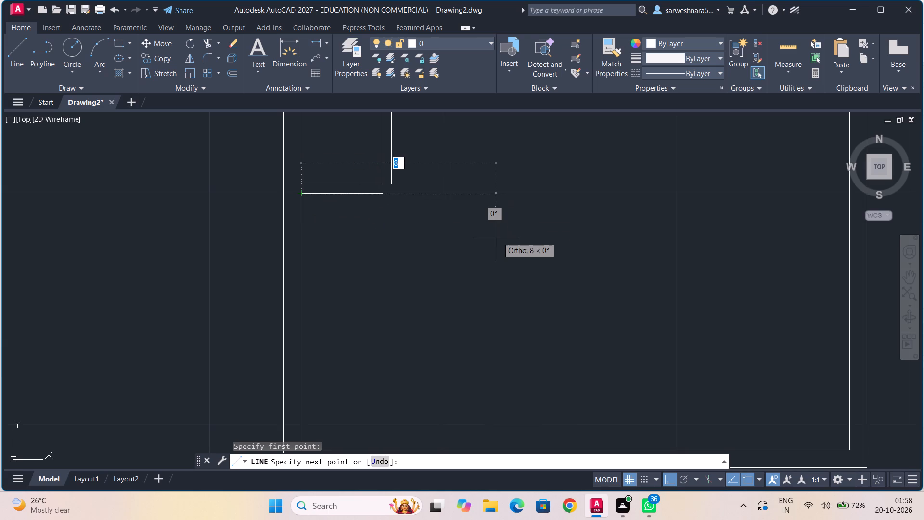
{"action": "type", "text": "13"}
{"action": "key", "text": "Return"}
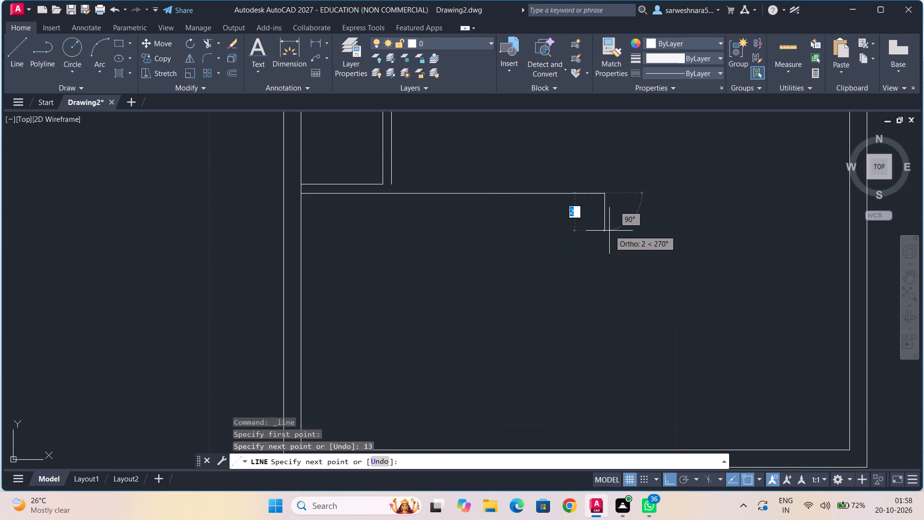
{"action": "scroll", "coordinate": [610, 231], "scroll_direction": "down", "scroll_amount": 3}
{"action": "scroll", "coordinate": [605, 242], "scroll_direction": "up", "scroll_amount": 1}
{"action": "middle_click_drag", "start_coordinate": [605, 242], "coordinate": [590, 275]}
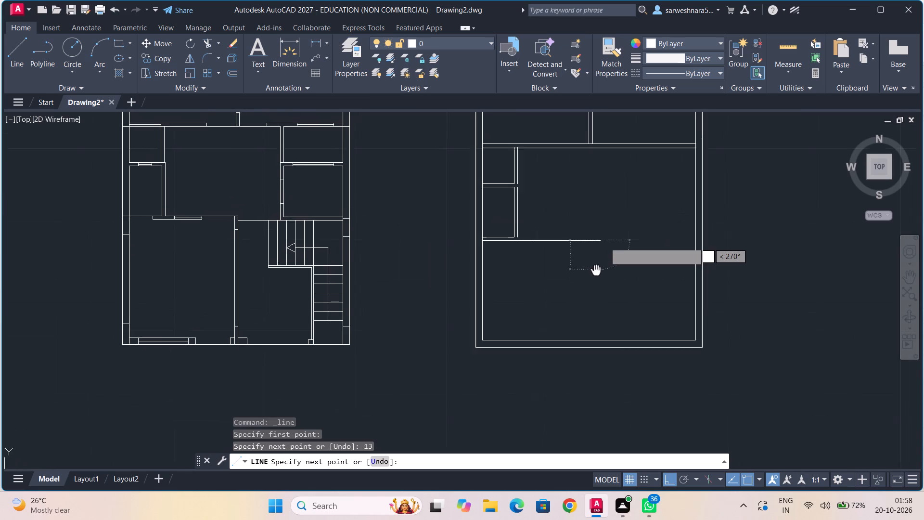
{"action": "middle_click_drag", "start_coordinate": [590, 275], "coordinate": [586, 278]}
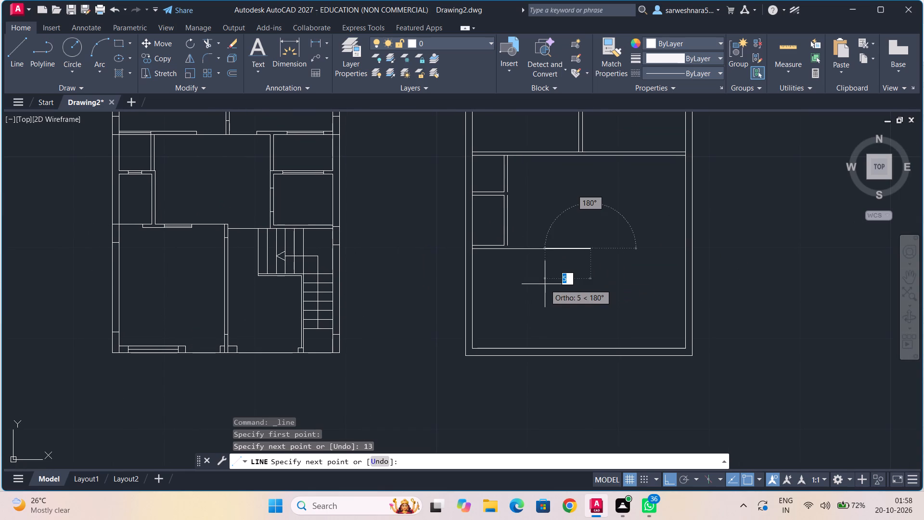
{"action": "key", "text": "ctrl+z"}
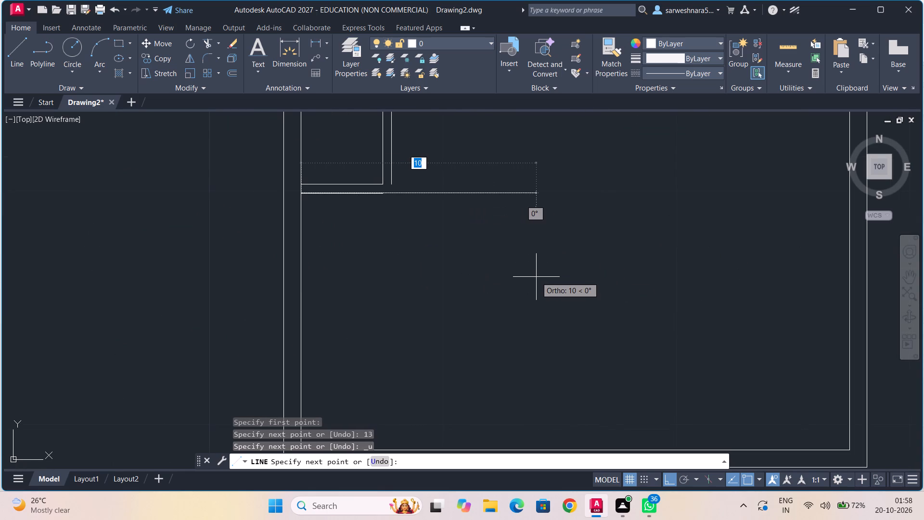
{"action": "type", "text": "11.5"}
{"action": "key", "text": "Return"}
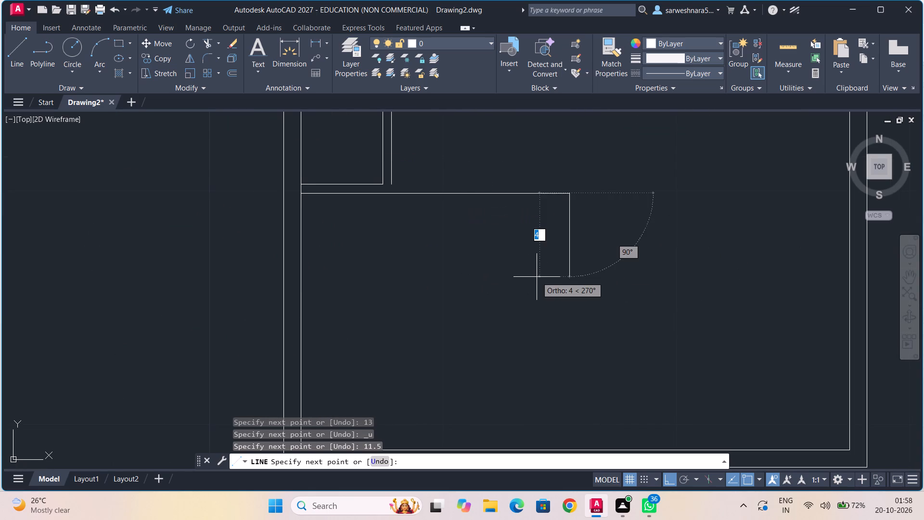
{"action": "scroll", "coordinate": [530, 301], "scroll_direction": "down", "scroll_amount": 1}
{"action": "middle_click_drag", "start_coordinate": [529, 321], "coordinate": [525, 280]}
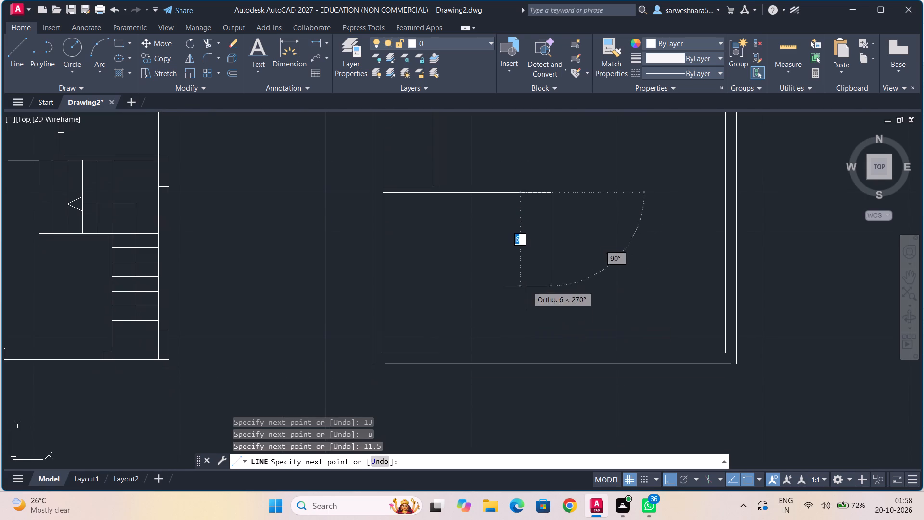
{"action": "type", "text": "13"}
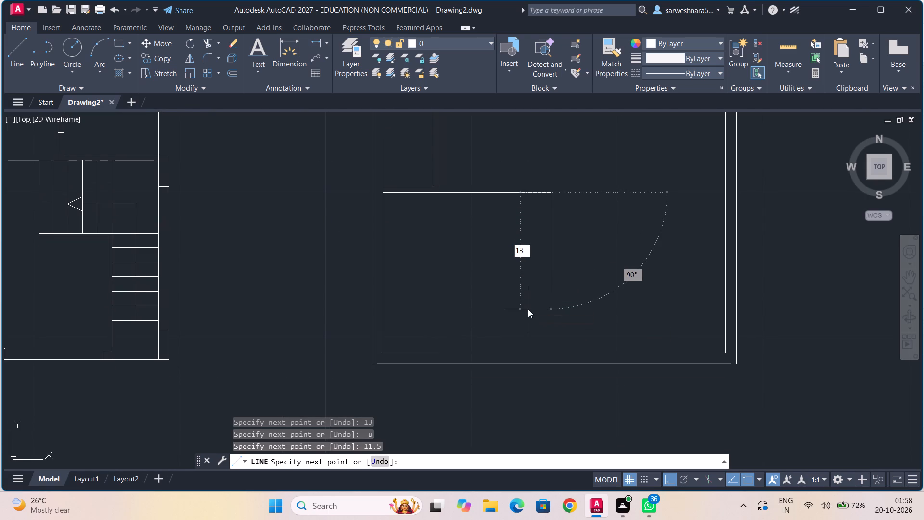
{"action": "key", "text": "Return"}
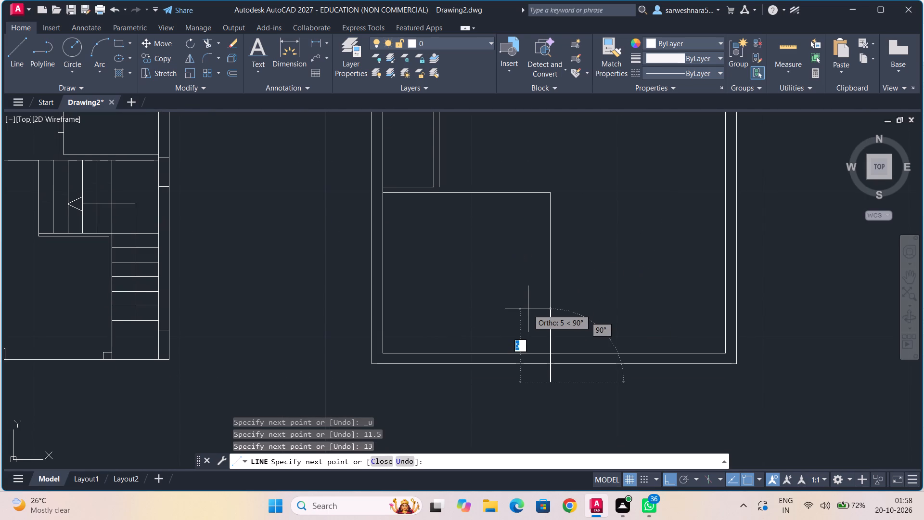
{"action": "key", "text": "Escape"}
Offset the new room's vertical line by 0.375 to both sides and its top line by 0.375 downward.
{"action": "middle_click_drag", "start_coordinate": [595, 285], "coordinate": [536, 312]}
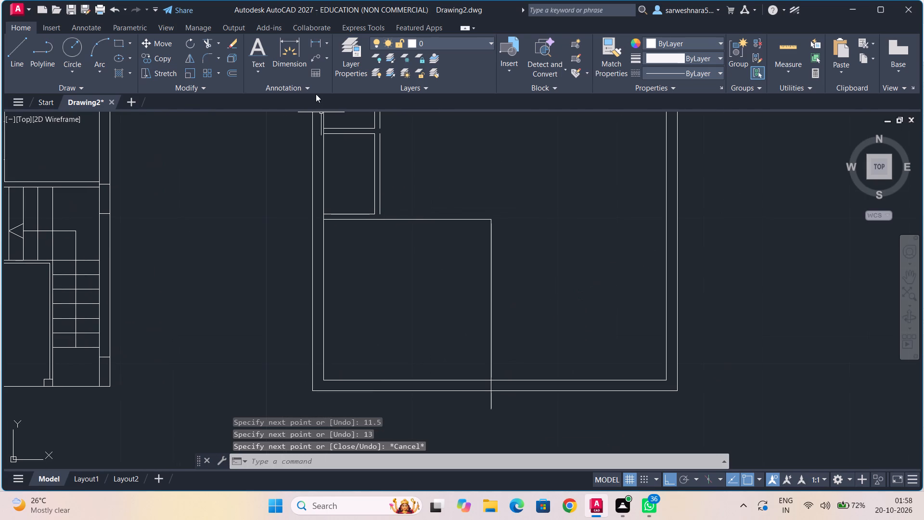
{"action": "left_click", "coordinate": [232, 74]}
{"action": "type", "text": "0."}
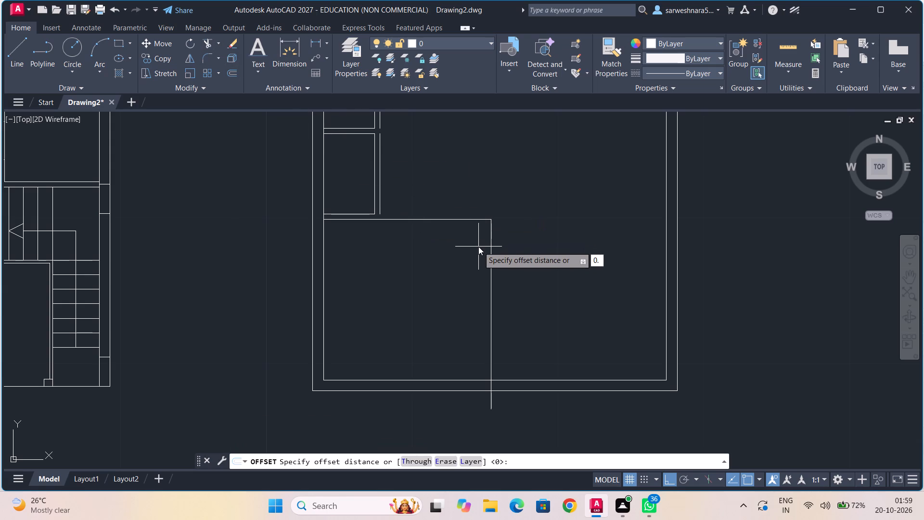
{"action": "type", "text": "375"}
{"action": "key", "text": "Return"}
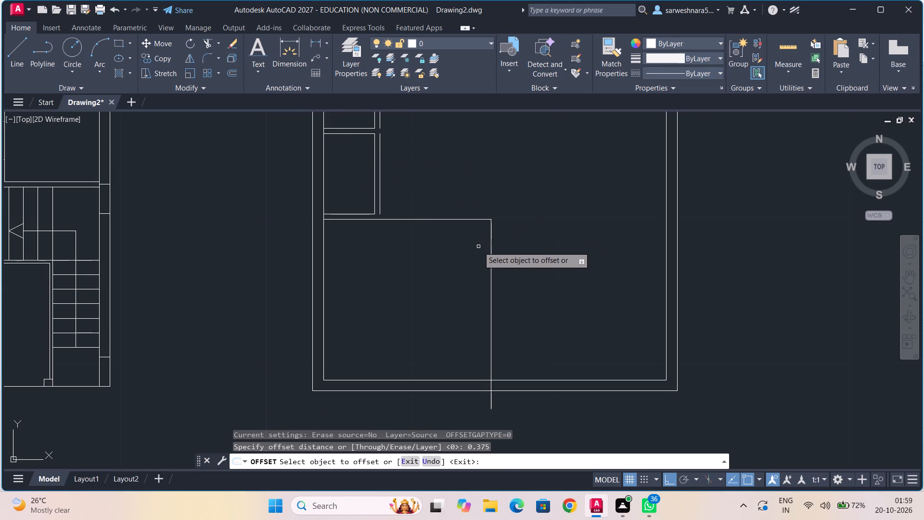
{"action": "left_click", "coordinate": [490, 275]}
{"action": "left_click", "coordinate": [504, 281]}
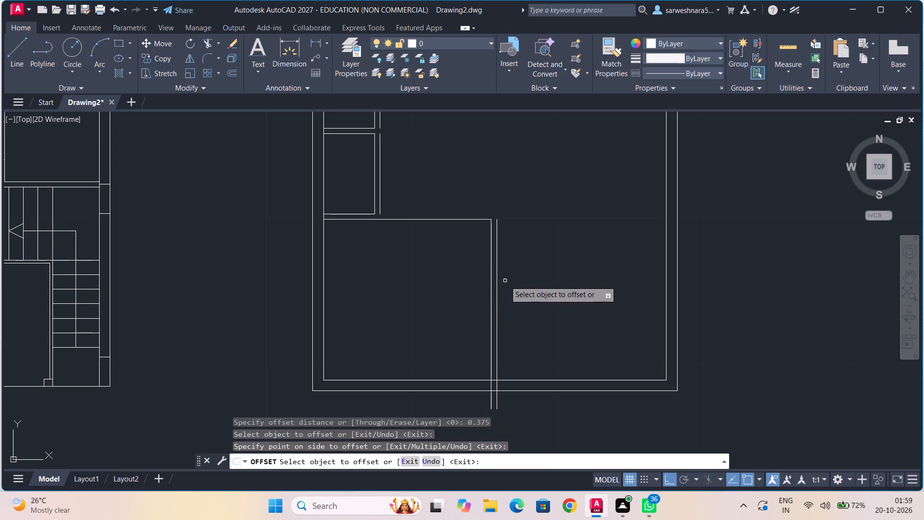
{"action": "left_click", "coordinate": [458, 220]}
{"action": "left_click", "coordinate": [459, 234]}
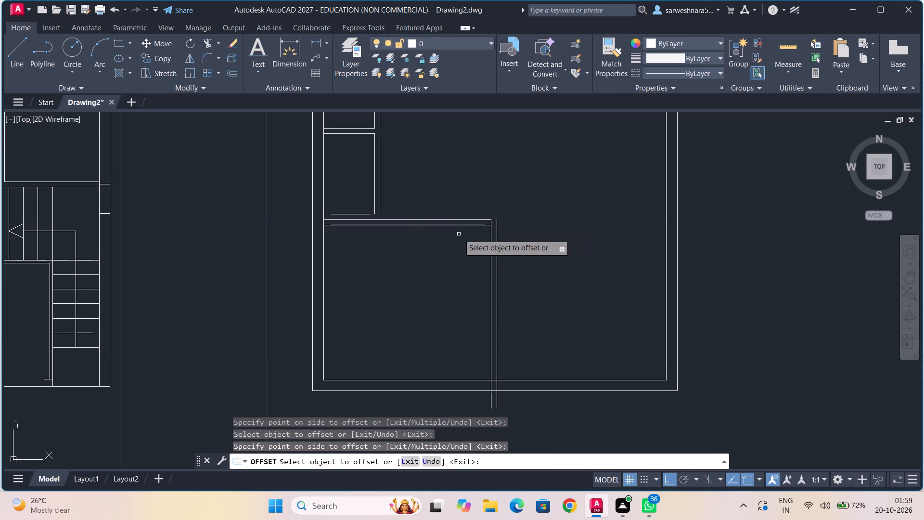
{"action": "left_click_drag", "start_coordinate": [491, 266], "coordinate": [486, 266]}
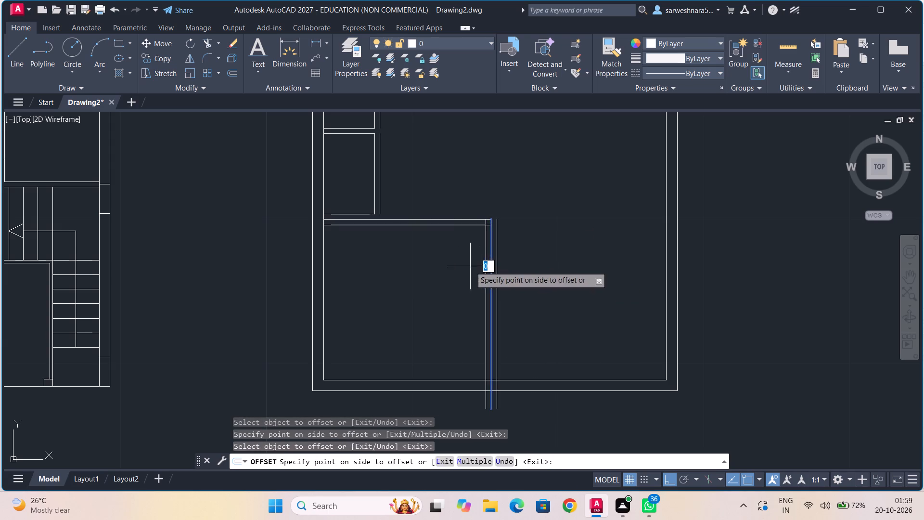
{"action": "left_click", "coordinate": [470, 266]}
Trim the outermost vertical offset line above the bottom wall and the overlapping stubs at the room's upper right inner corner.
{"action": "middle_click_drag", "start_coordinate": [507, 325], "coordinate": [506, 299]}
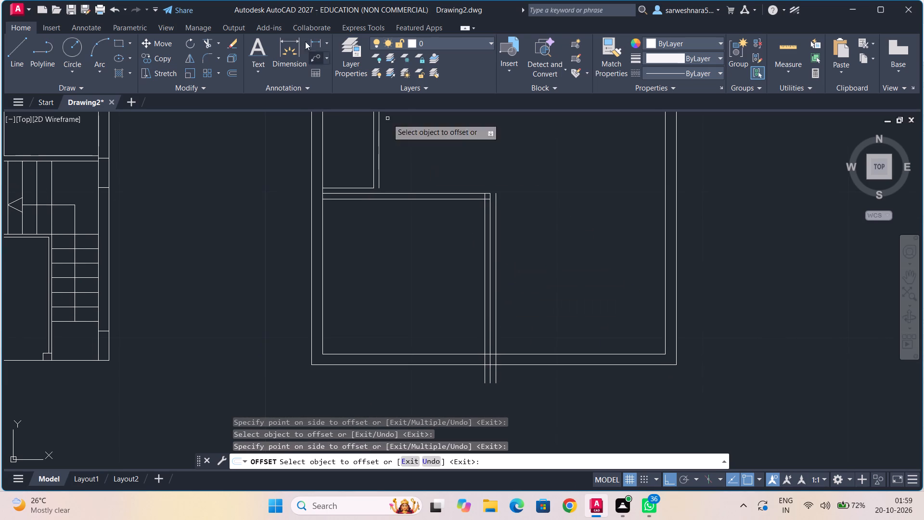
{"action": "left_click", "coordinate": [209, 44]}
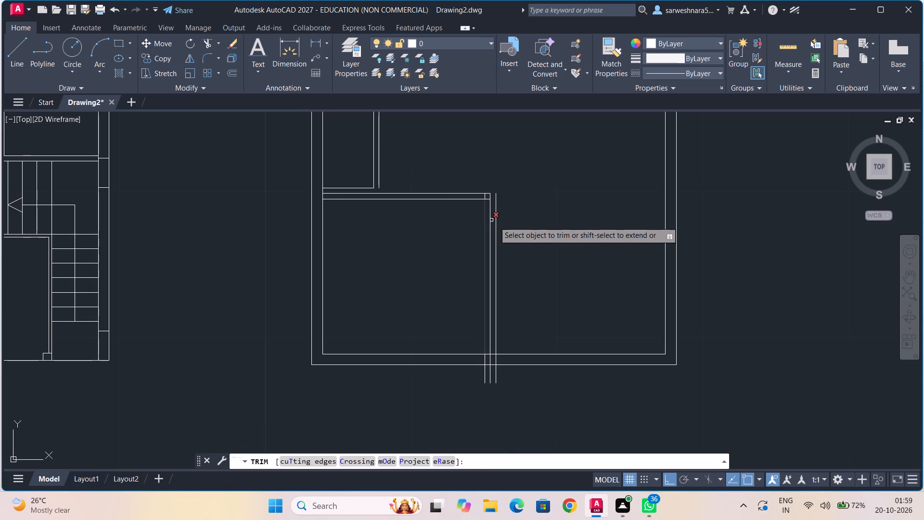
{"action": "left_click", "coordinate": [496, 221]}
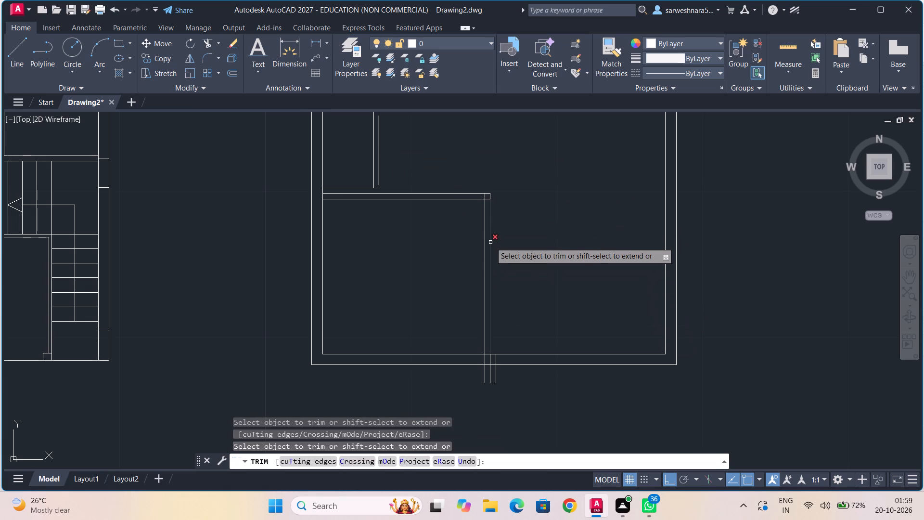
{"action": "scroll", "coordinate": [495, 226], "scroll_direction": "up", "scroll_amount": 2}
{"action": "middle_click_drag", "start_coordinate": [495, 226], "coordinate": [499, 233]}
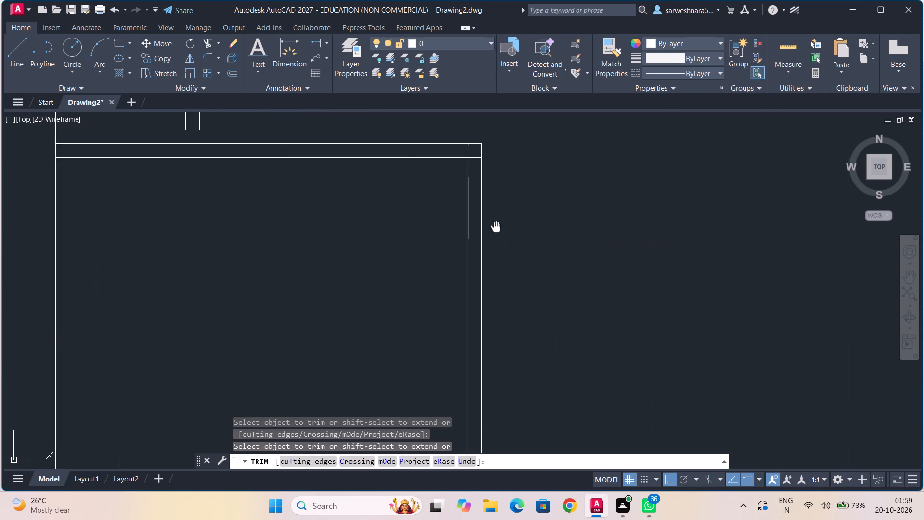
{"action": "middle_click_drag", "start_coordinate": [499, 233], "coordinate": [501, 252]}
{"action": "left_click", "coordinate": [481, 183]}
{"action": "left_click", "coordinate": [474, 179]}
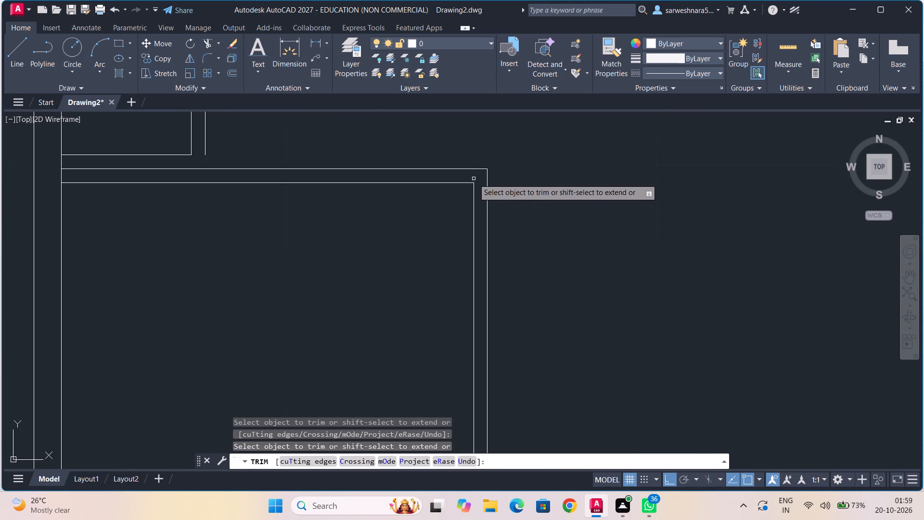
{"action": "scroll", "coordinate": [300, 245], "scroll_direction": "down", "scroll_amount": 2}
{"action": "middle_click_drag", "start_coordinate": [299, 247], "coordinate": [367, 196]}
{"action": "key", "text": "Escape"}
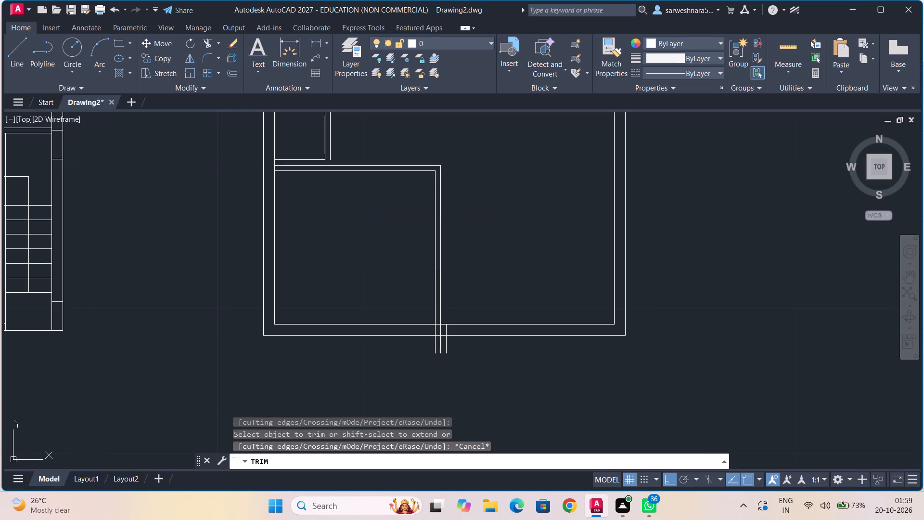
Trim the leftover pieces of the outermost vertical offset line within and below the bottom outer wall.
{"action": "middle_click_drag", "start_coordinate": [336, 229], "coordinate": [348, 212]}
{"action": "scroll", "coordinate": [468, 269], "scroll_direction": "up", "scroll_amount": 2}
{"action": "middle_click_drag", "start_coordinate": [467, 267], "coordinate": [467, 266]}
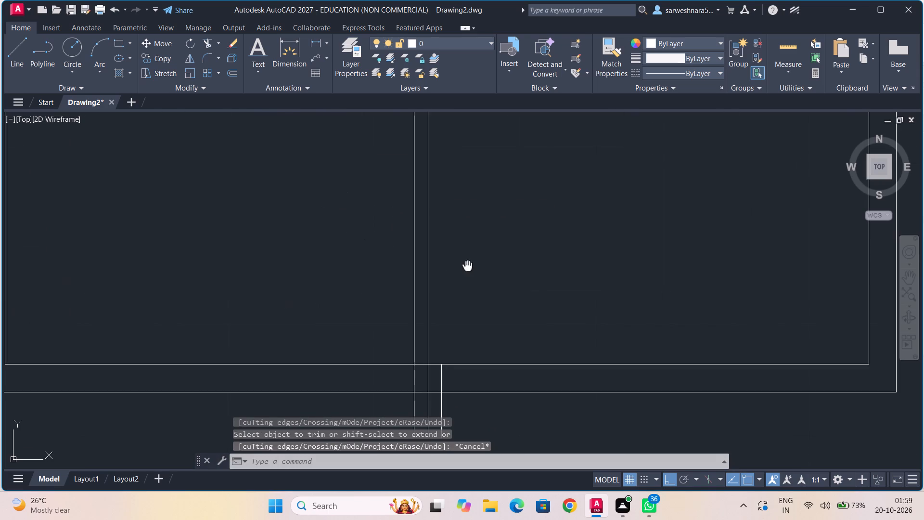
{"action": "middle_click_drag", "start_coordinate": [467, 266], "coordinate": [444, 193]}
{"action": "left_click", "coordinate": [207, 44]}
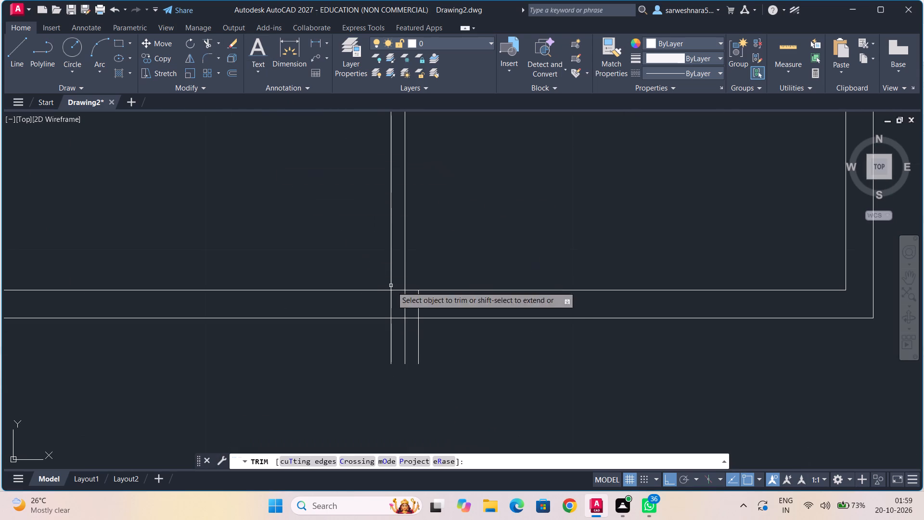
{"action": "left_click", "coordinate": [419, 304]}
{"action": "left_click", "coordinate": [420, 336]}
{"action": "scroll", "coordinate": [423, 240], "scroll_direction": "down", "scroll_amount": 2}
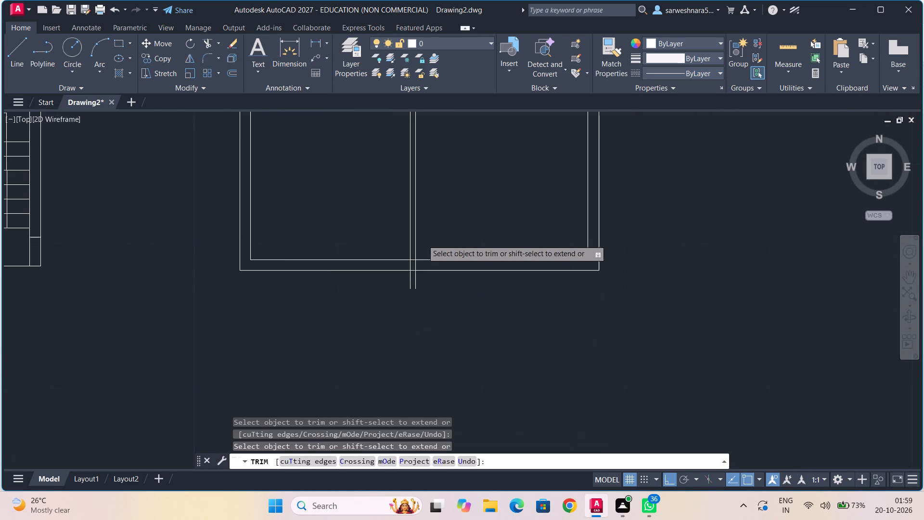
{"action": "middle_click_drag", "start_coordinate": [432, 245], "coordinate": [463, 306]}
{"action": "key", "text": "Escape"}
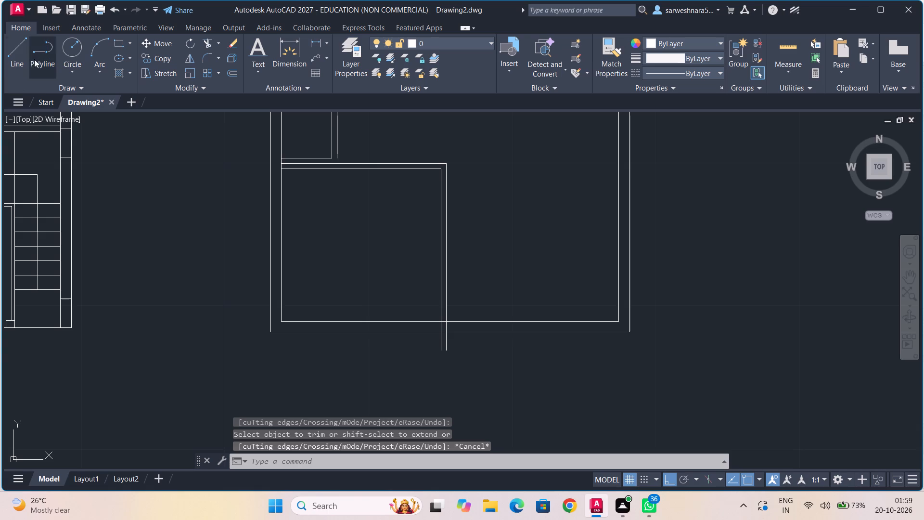
Draw the room's inner bottom line from the inner vertical partition line's lower end to the left inner wall's alignment, and up to that wall's corner.
{"action": "left_click", "coordinate": [16, 52]}
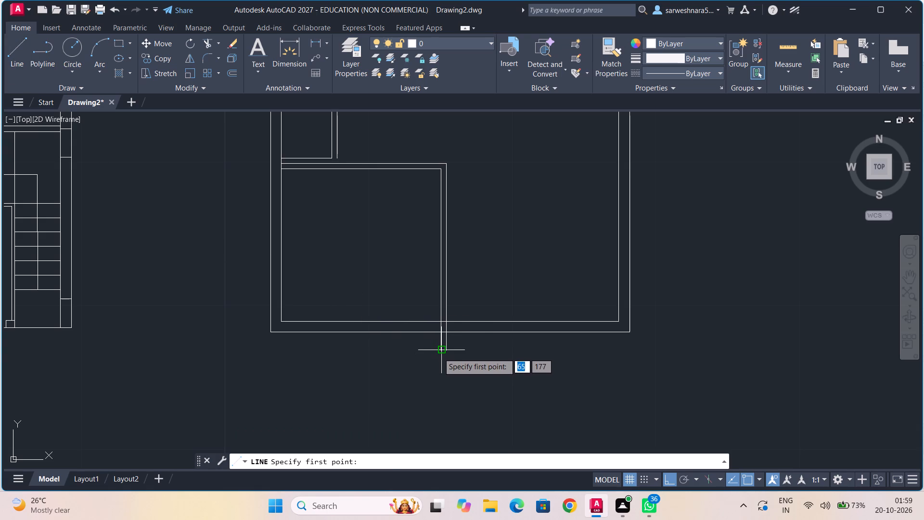
{"action": "left_click", "coordinate": [440, 351]}
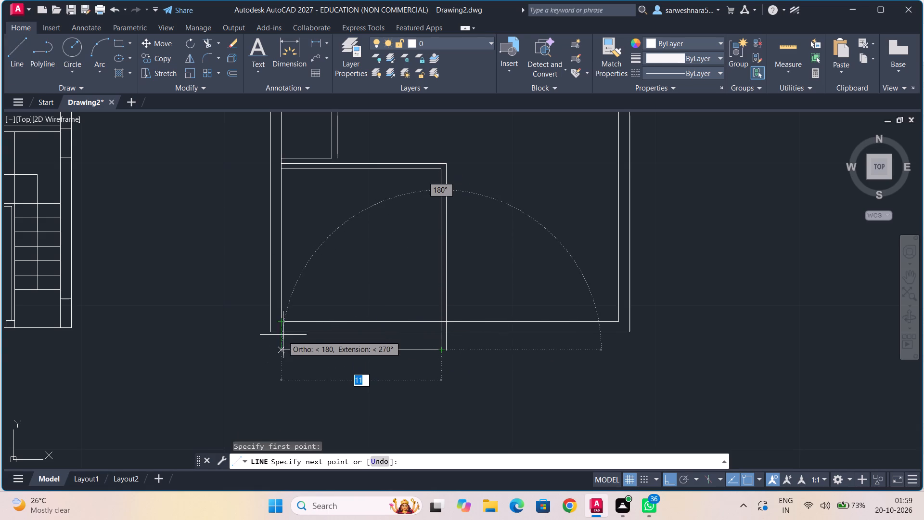
{"action": "left_click", "coordinate": [281, 352]}
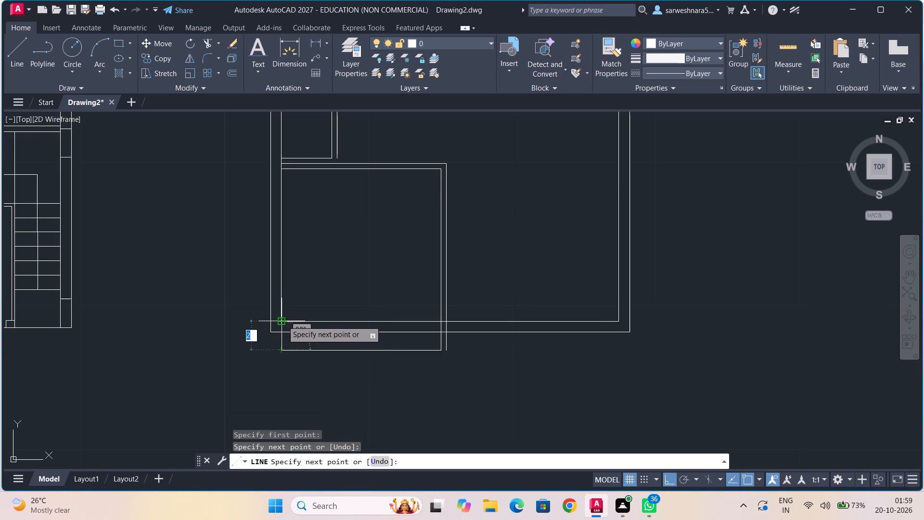
{"action": "left_click", "coordinate": [282, 321]}
{"action": "key", "text": "Escape"}
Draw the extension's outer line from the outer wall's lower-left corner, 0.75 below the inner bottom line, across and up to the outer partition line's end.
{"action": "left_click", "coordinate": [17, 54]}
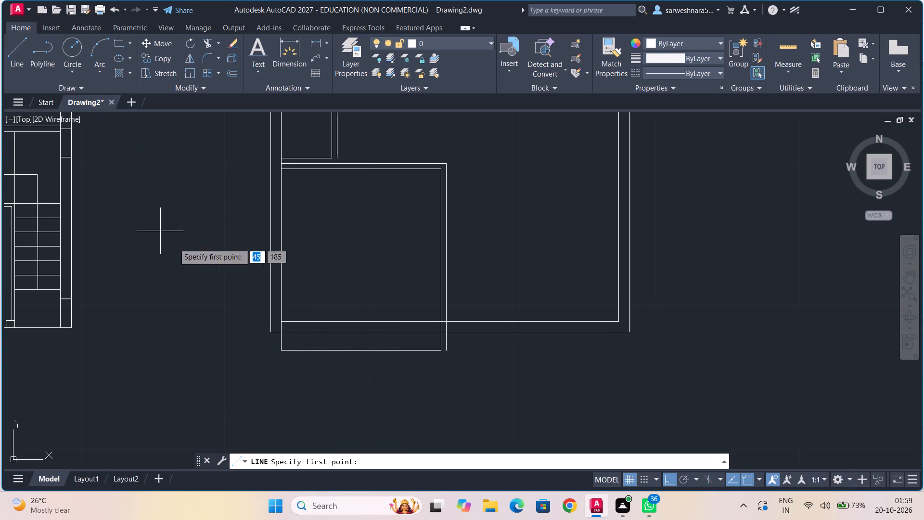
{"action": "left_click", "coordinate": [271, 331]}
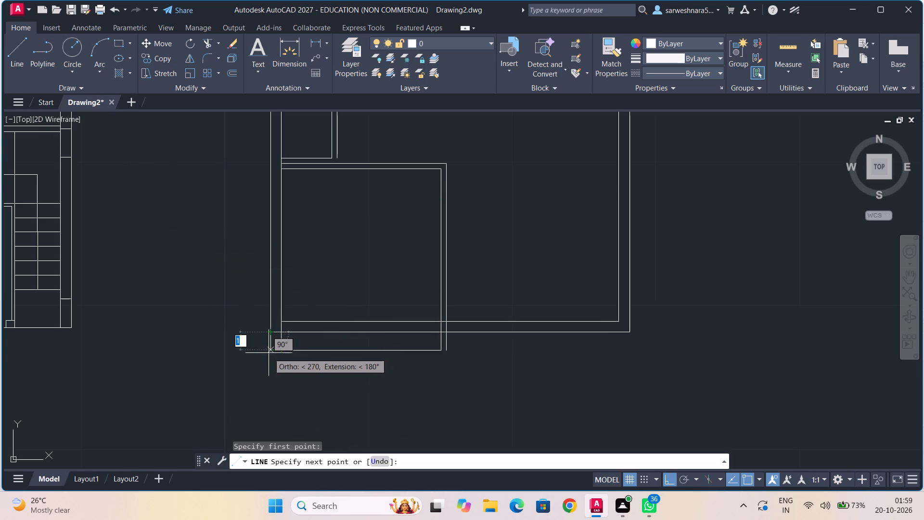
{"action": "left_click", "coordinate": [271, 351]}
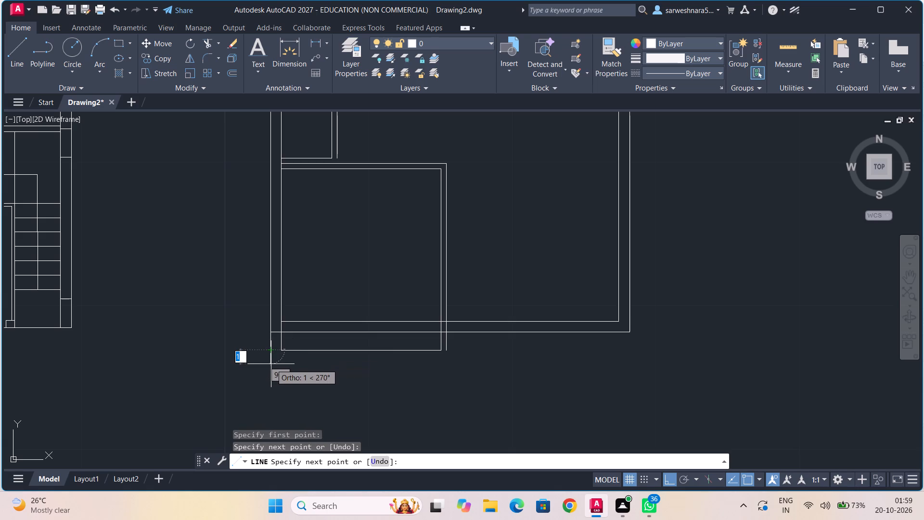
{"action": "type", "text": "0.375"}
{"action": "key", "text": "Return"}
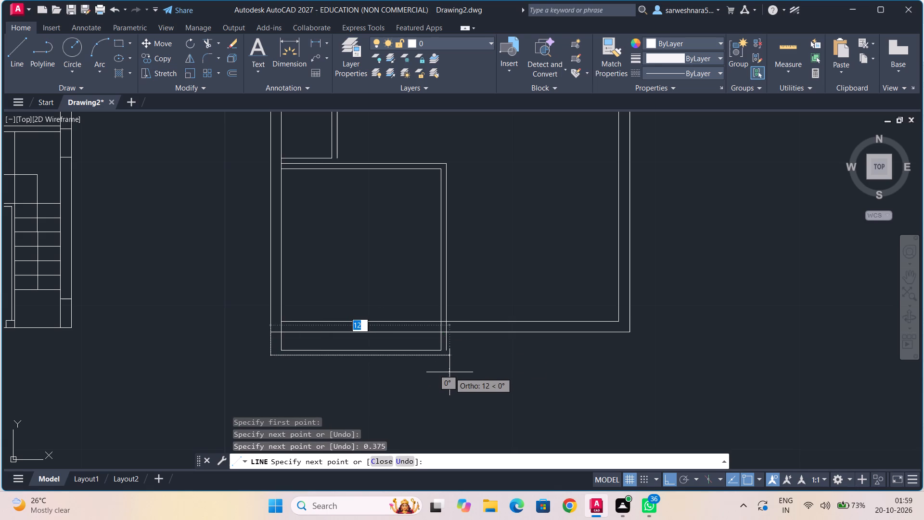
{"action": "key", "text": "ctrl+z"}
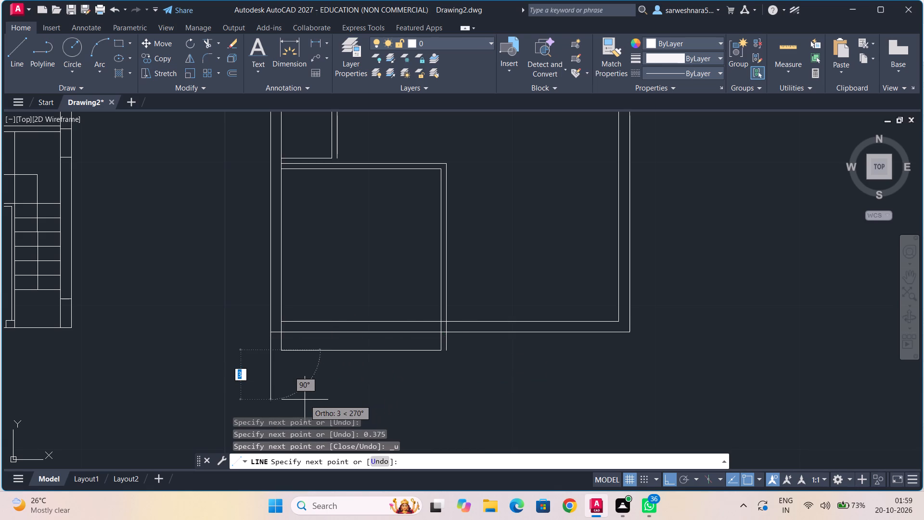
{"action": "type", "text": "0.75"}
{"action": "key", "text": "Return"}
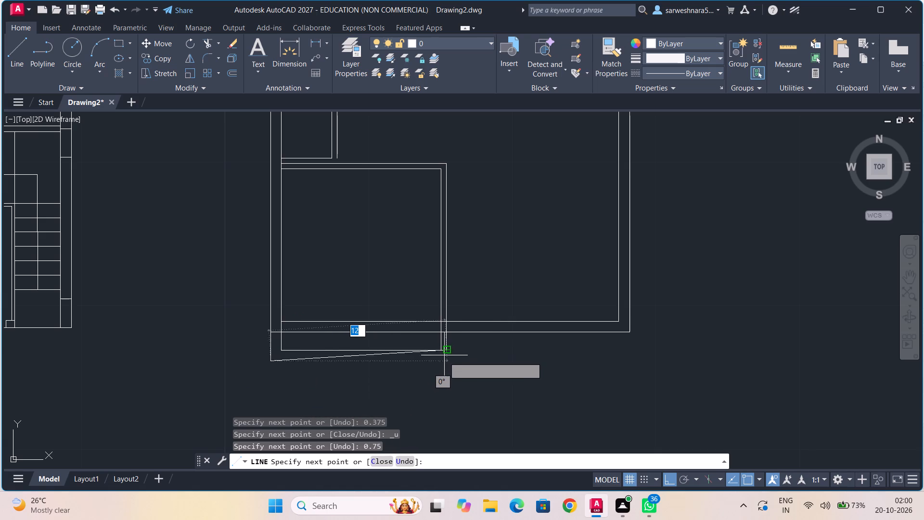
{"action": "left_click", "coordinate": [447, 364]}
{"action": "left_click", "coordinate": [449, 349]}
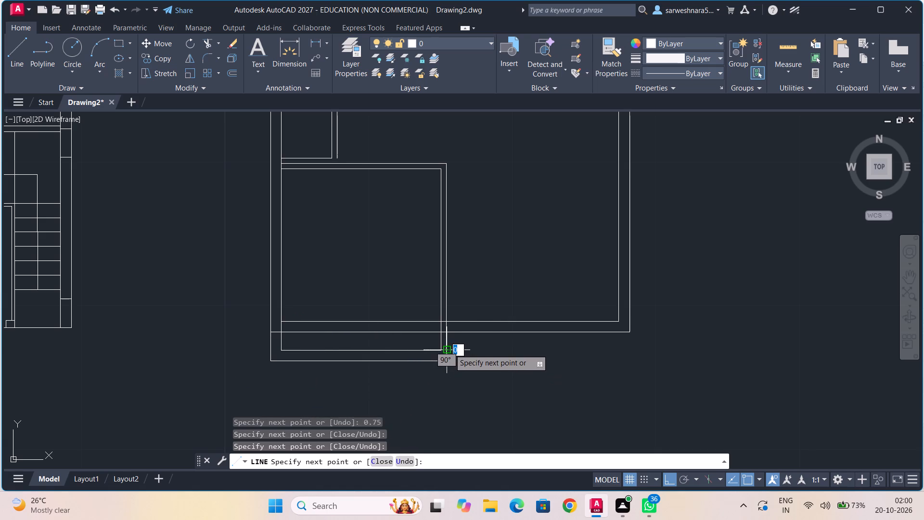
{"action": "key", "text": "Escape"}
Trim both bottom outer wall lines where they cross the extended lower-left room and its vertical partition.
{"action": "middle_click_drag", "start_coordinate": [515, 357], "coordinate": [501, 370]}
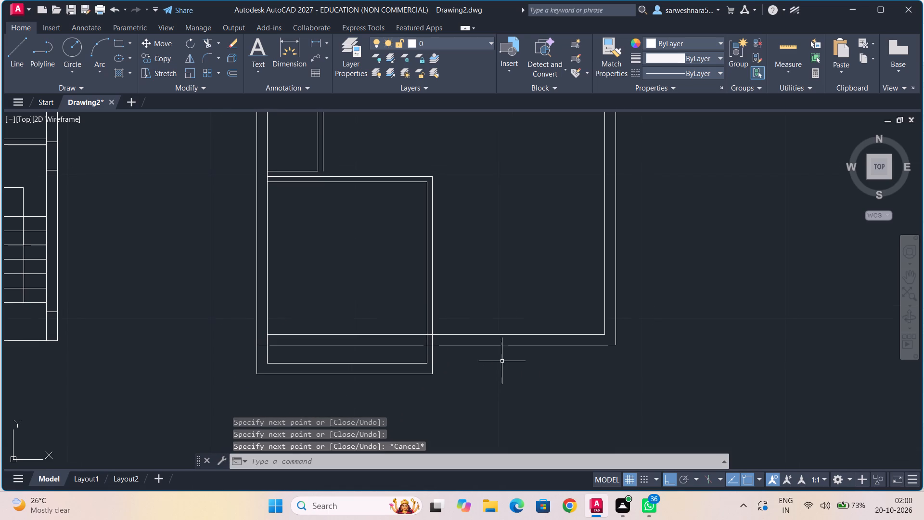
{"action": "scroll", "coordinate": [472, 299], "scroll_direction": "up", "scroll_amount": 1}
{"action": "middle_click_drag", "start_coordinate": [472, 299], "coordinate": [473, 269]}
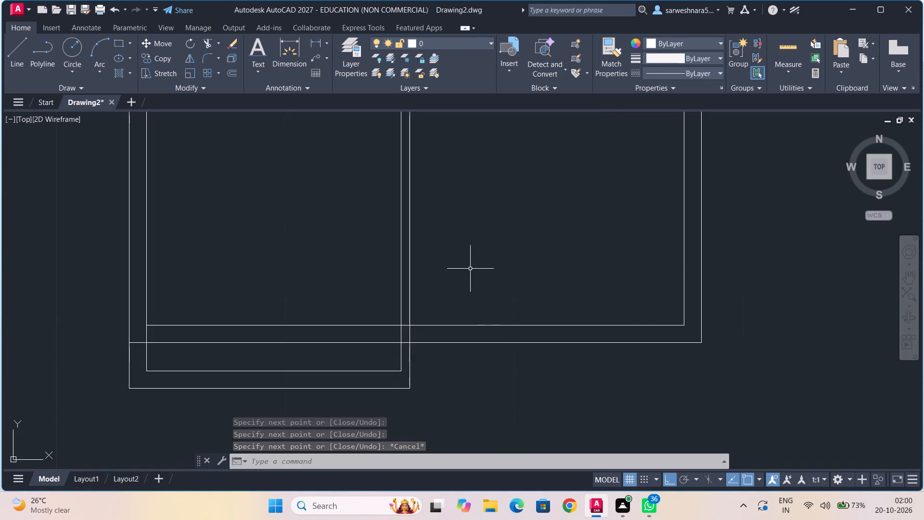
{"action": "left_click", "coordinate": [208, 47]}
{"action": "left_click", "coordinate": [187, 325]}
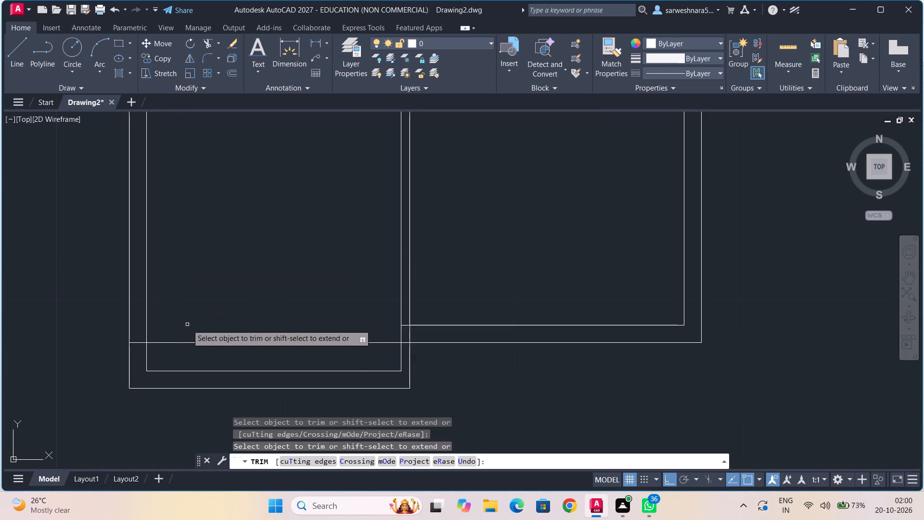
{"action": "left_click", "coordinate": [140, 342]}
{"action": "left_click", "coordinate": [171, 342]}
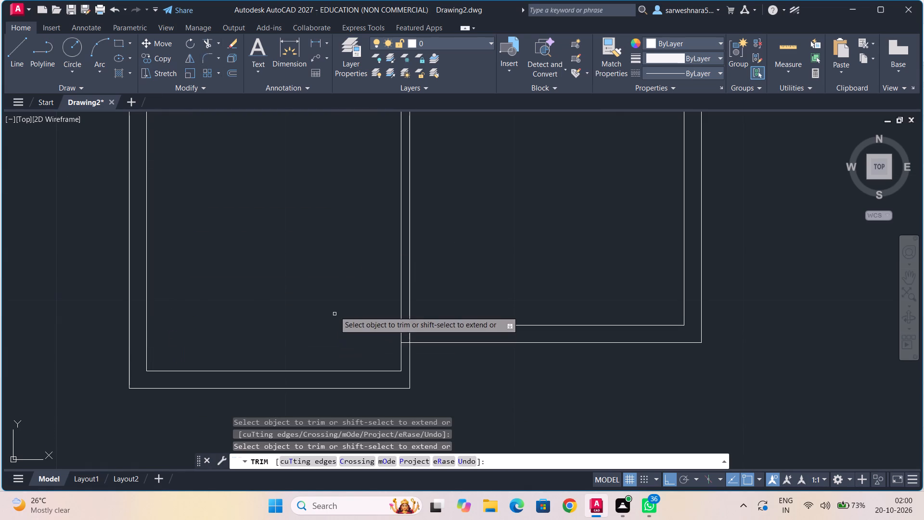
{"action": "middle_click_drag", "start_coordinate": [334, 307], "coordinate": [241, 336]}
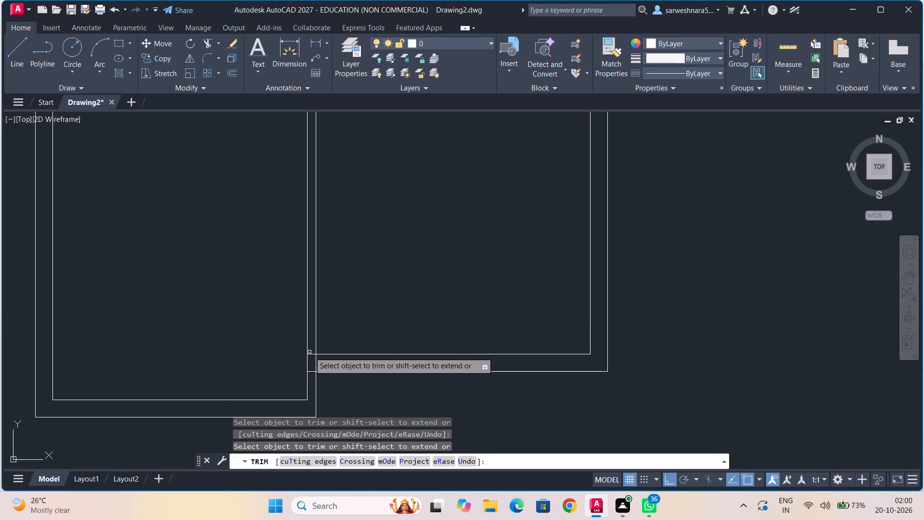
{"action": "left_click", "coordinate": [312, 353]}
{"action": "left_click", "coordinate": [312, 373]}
Examine the second floor plan's extended lower-left room alongside the first plan.
{"action": "middle_click_drag", "start_coordinate": [355, 307], "coordinate": [353, 320]}
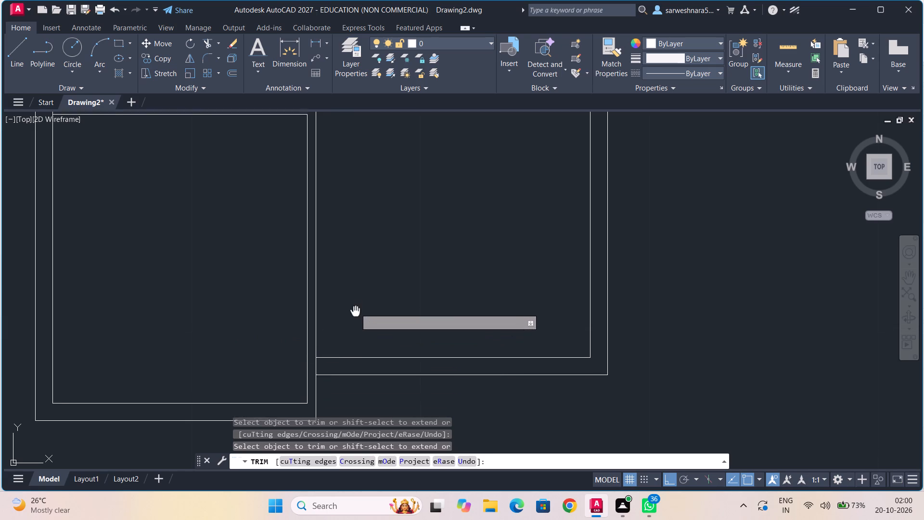
{"action": "middle_click_drag", "start_coordinate": [353, 320], "coordinate": [345, 351]}
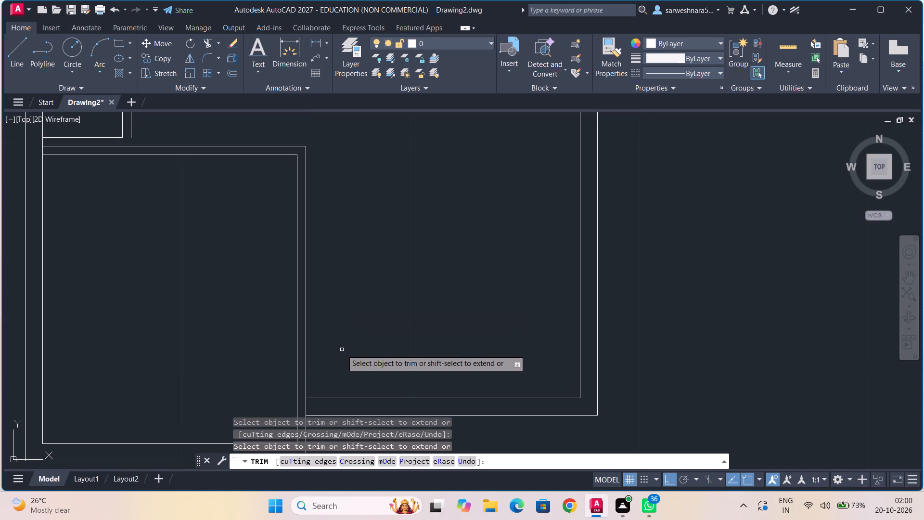
{"action": "scroll", "coordinate": [342, 350], "scroll_direction": "down", "scroll_amount": 1}
{"action": "middle_click_drag", "start_coordinate": [342, 350], "coordinate": [349, 273]}
{"action": "scroll", "coordinate": [349, 274], "scroll_direction": "down", "scroll_amount": 1}
{"action": "middle_click_drag", "start_coordinate": [347, 294], "coordinate": [352, 307]}
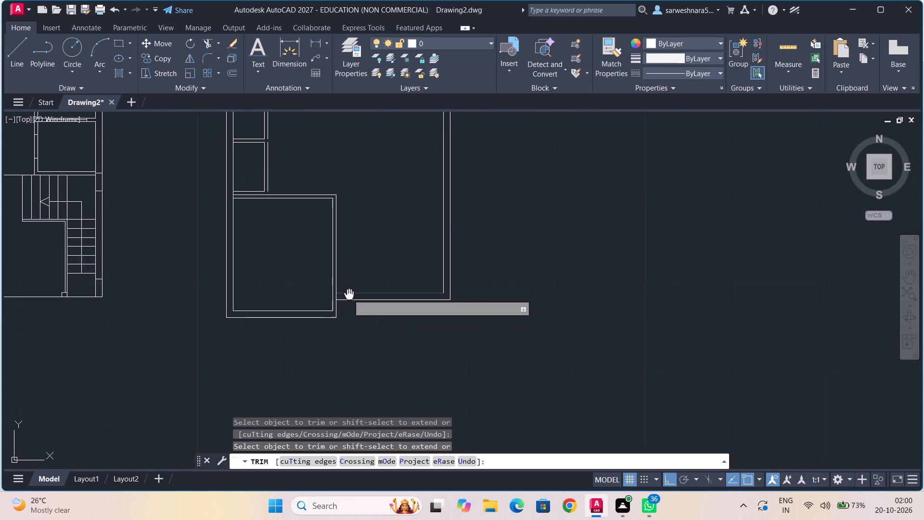
{"action": "middle_click_drag", "start_coordinate": [352, 307], "coordinate": [359, 370]}
{"action": "scroll", "coordinate": [359, 370], "scroll_direction": "down", "scroll_amount": 1}
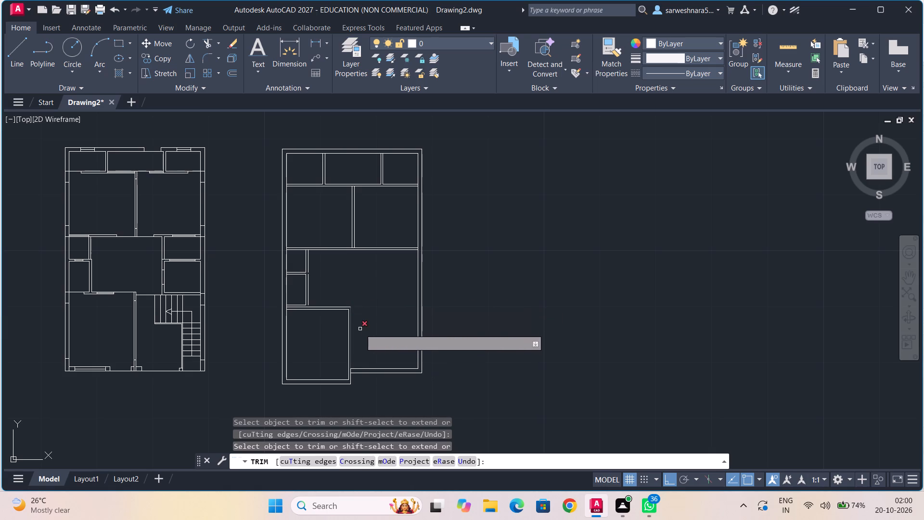
{"action": "middle_click_drag", "start_coordinate": [364, 332], "coordinate": [373, 293]}
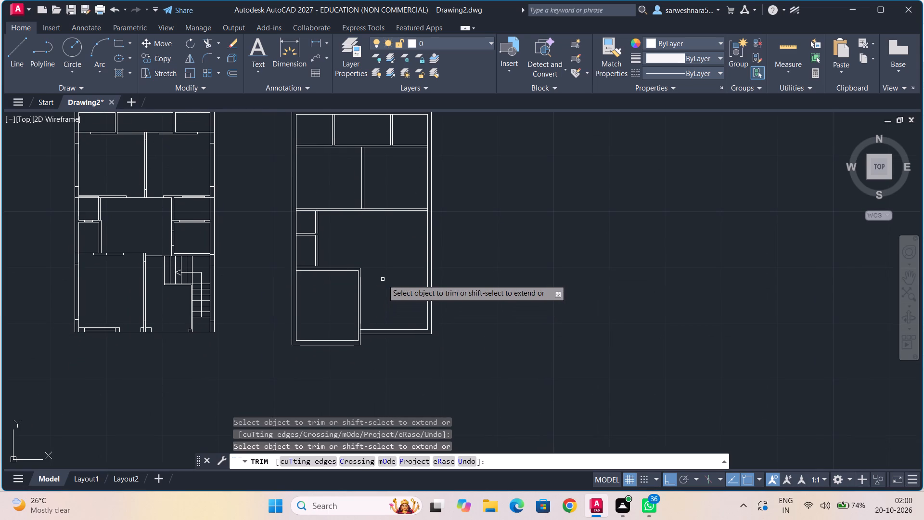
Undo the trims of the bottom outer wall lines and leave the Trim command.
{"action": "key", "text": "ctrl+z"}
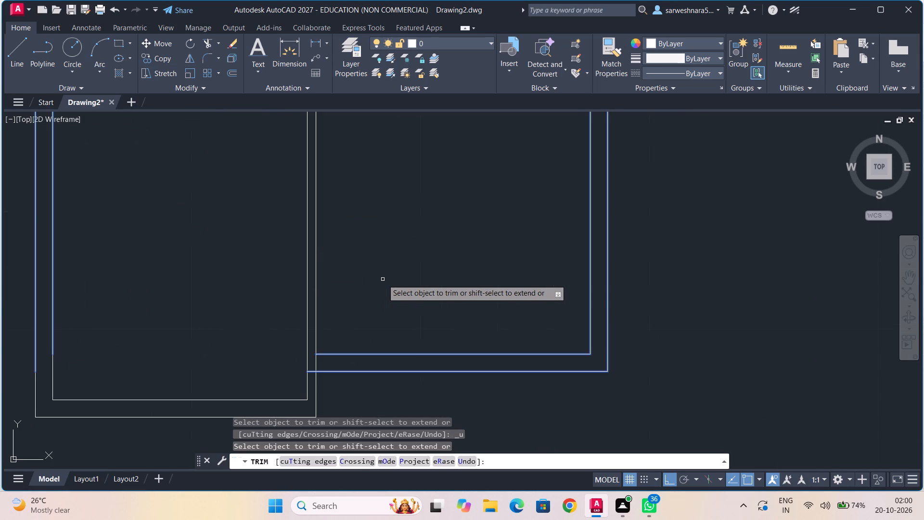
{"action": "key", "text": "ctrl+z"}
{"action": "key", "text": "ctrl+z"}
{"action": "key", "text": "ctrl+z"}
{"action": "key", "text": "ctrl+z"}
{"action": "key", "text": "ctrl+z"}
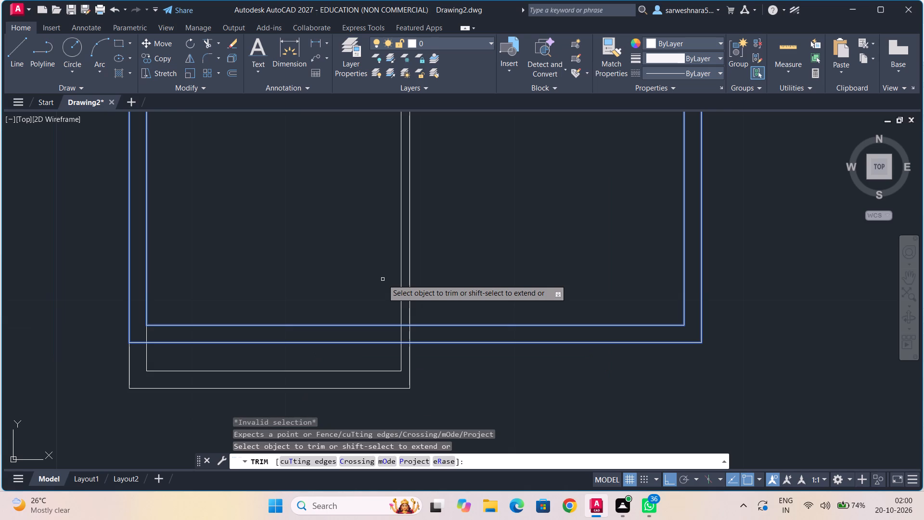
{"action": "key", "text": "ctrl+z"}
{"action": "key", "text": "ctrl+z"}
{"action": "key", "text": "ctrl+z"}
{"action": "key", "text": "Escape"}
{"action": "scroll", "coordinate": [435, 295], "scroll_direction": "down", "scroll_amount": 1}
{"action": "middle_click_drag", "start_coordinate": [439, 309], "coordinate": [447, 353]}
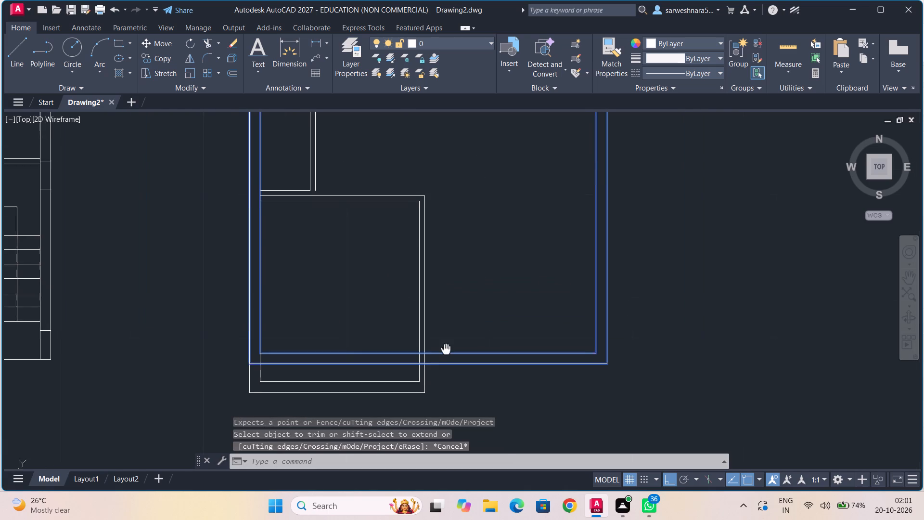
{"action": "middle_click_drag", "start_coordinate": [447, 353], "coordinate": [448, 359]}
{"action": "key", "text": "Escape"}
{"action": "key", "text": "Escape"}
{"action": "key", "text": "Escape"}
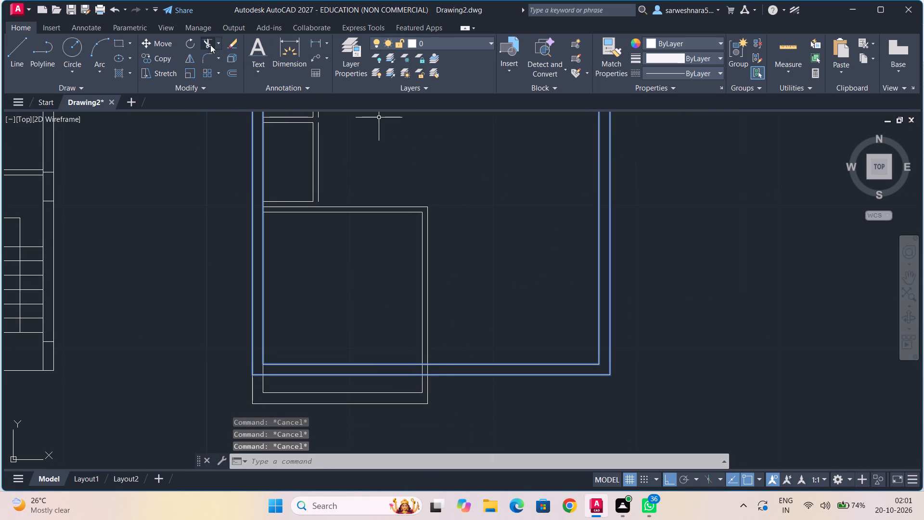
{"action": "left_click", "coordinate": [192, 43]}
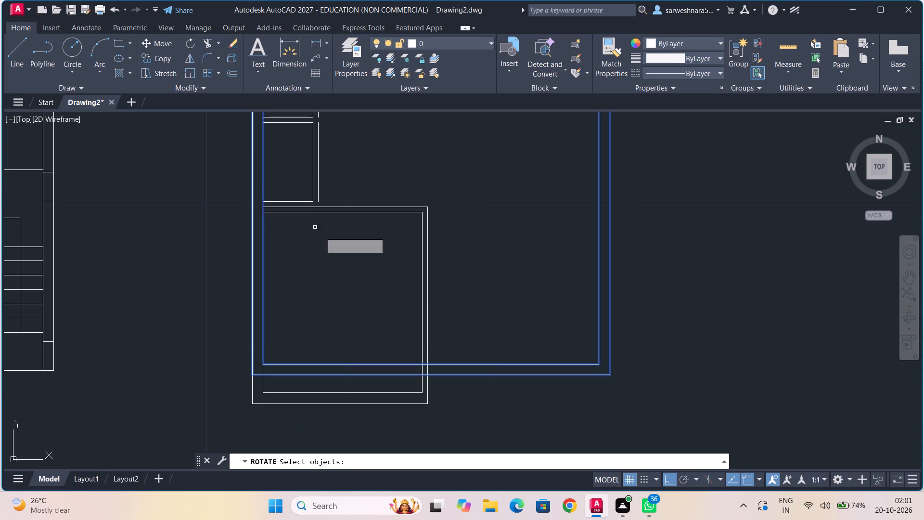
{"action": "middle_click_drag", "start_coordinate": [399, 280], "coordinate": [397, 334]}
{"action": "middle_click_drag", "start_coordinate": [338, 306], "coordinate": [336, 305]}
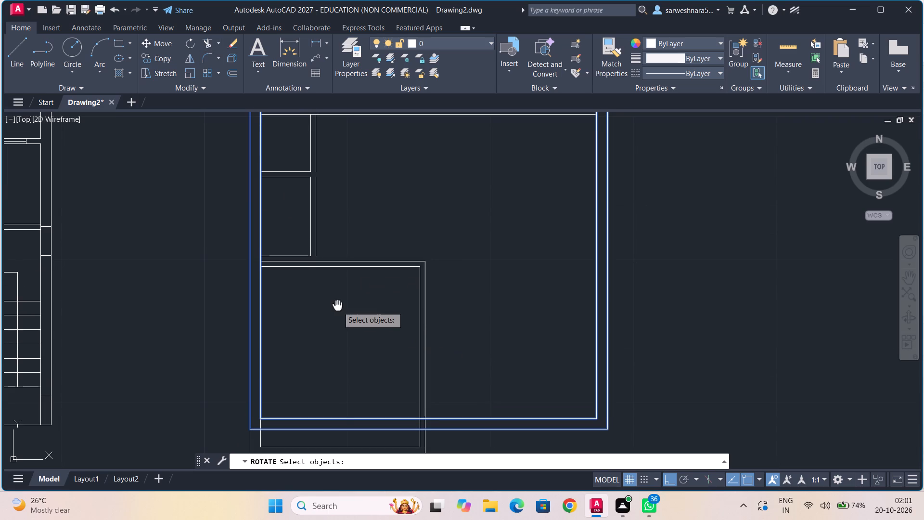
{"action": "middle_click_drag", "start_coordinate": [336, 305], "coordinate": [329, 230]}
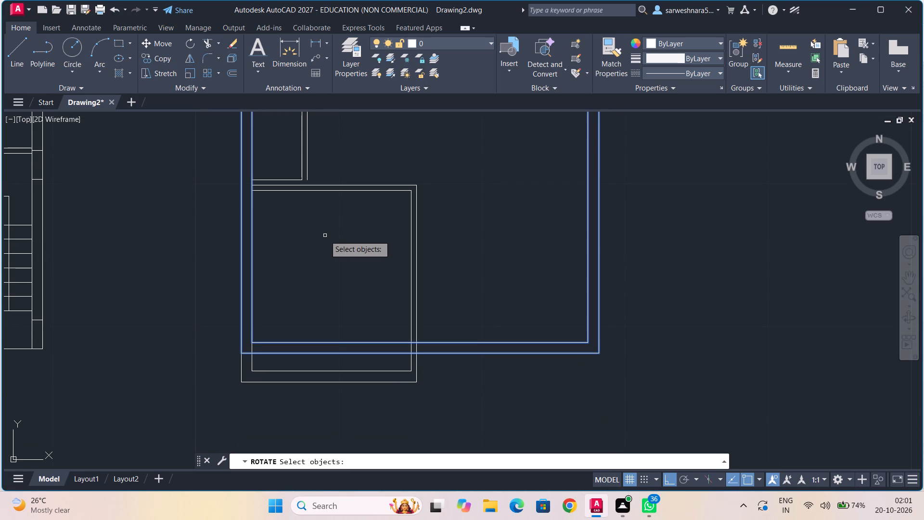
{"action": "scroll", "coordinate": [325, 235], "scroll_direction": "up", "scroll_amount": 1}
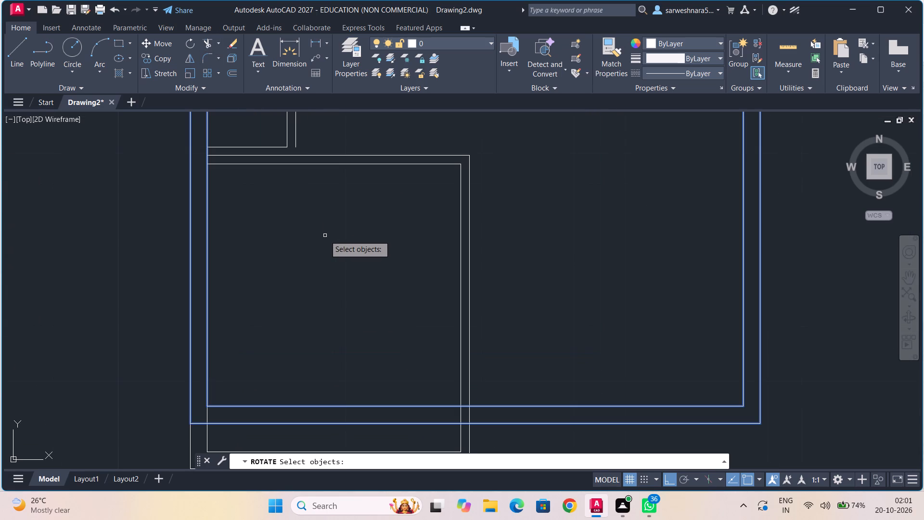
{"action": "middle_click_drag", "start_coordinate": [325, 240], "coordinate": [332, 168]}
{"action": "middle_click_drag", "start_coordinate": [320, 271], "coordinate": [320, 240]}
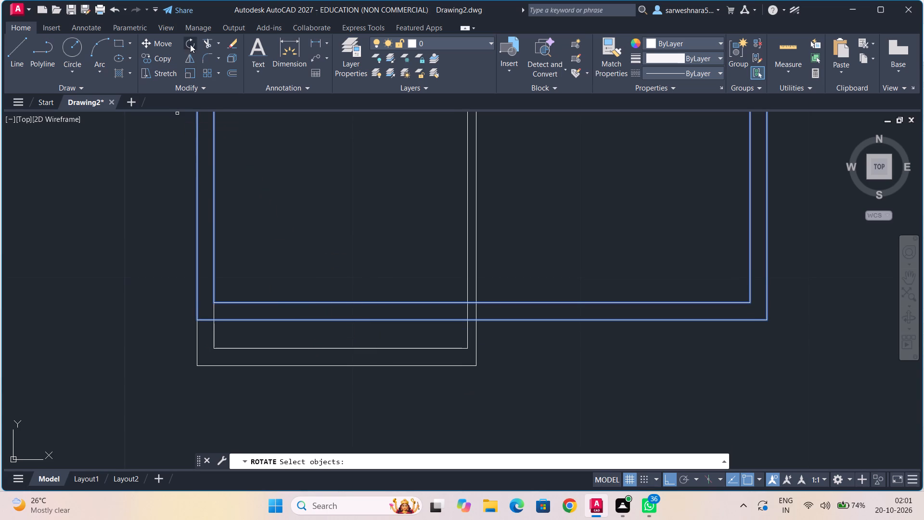
Trim away the room extension's inner and outer outlines and the partition lines projecting below the bottom outer wall.
{"action": "left_click", "coordinate": [207, 46]}
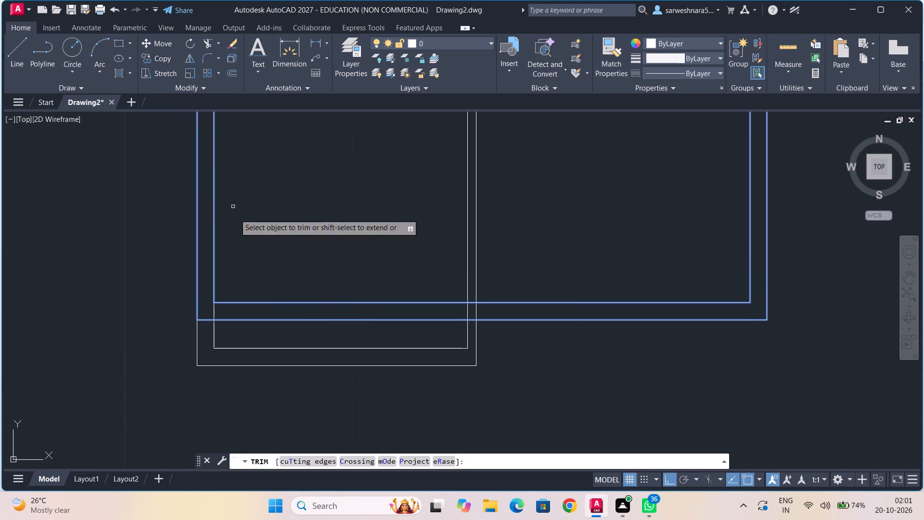
{"action": "left_click", "coordinate": [284, 347]}
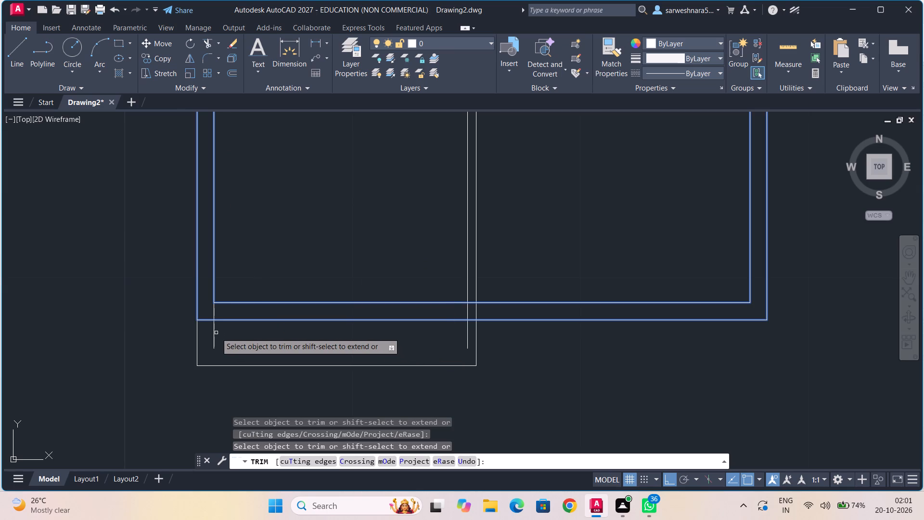
{"action": "left_click", "coordinate": [216, 332]}
{"action": "left_click", "coordinate": [196, 333]}
{"action": "left_click", "coordinate": [198, 351]}
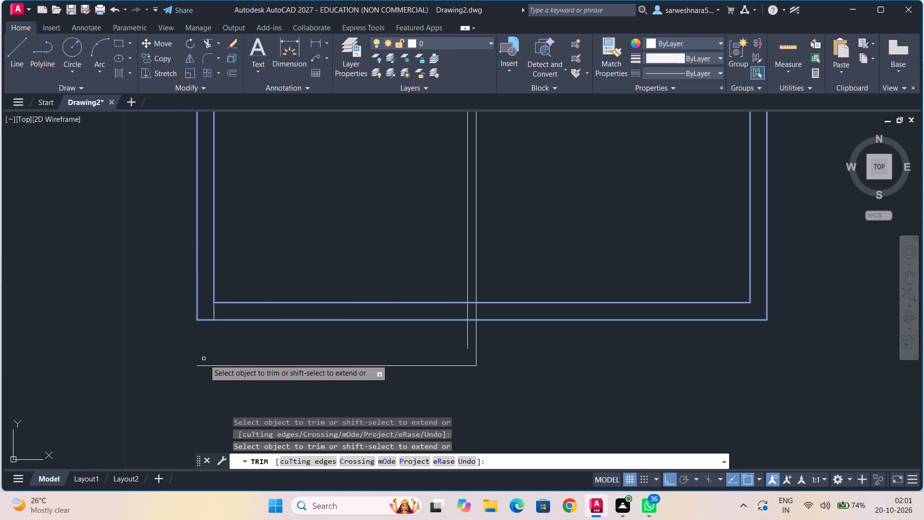
{"action": "left_click", "coordinate": [213, 364]}
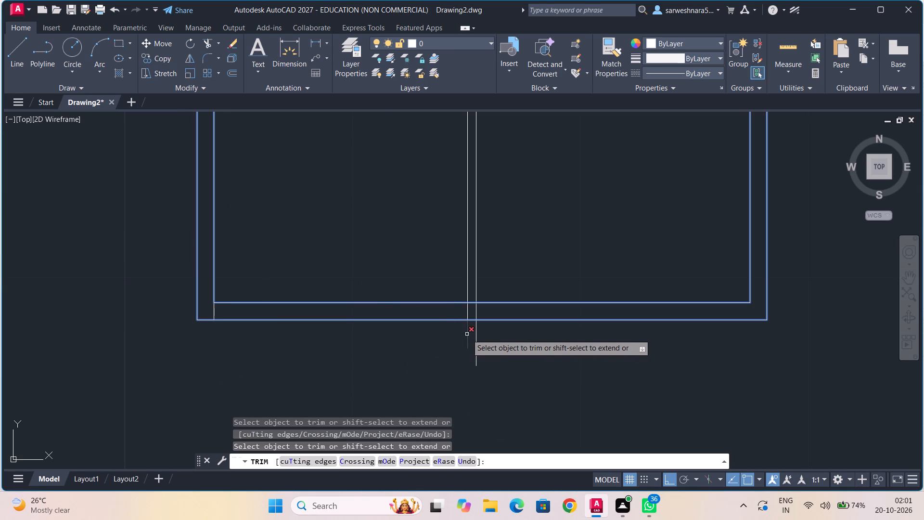
{"action": "left_click", "coordinate": [467, 334]}
{"action": "left_click", "coordinate": [477, 336]}
Trim both partition lines within the bottom outer wall's thickness and remove the leftover piece below the wall.
{"action": "left_click", "coordinate": [466, 313]}
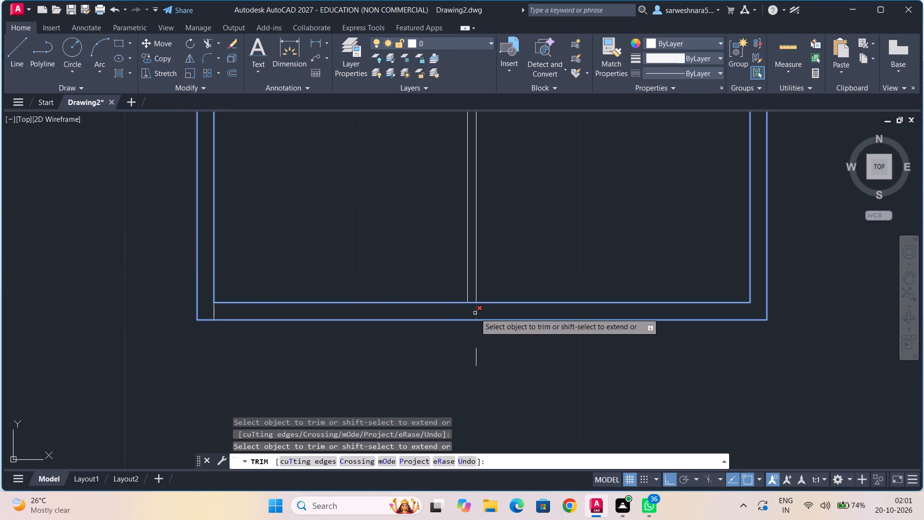
{"action": "left_click", "coordinate": [475, 313]}
{"action": "left_click", "coordinate": [487, 301]}
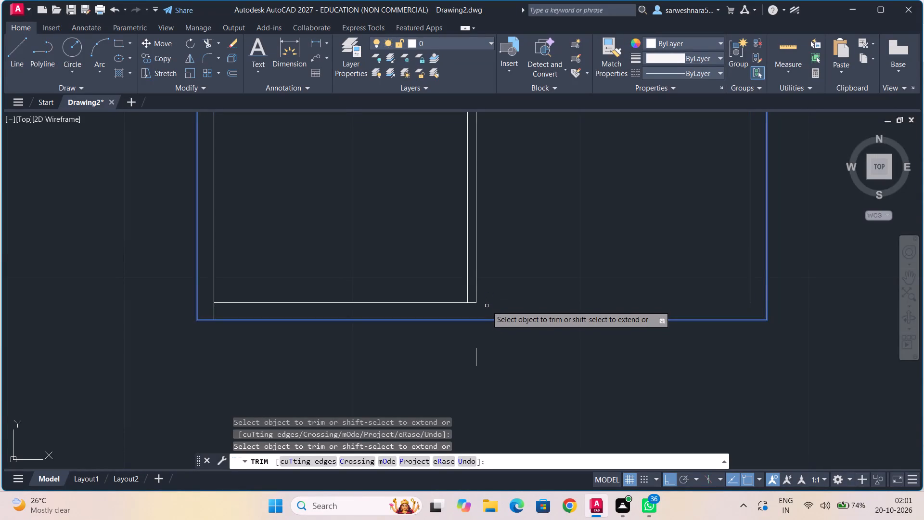
{"action": "key", "text": "ctrl+z"}
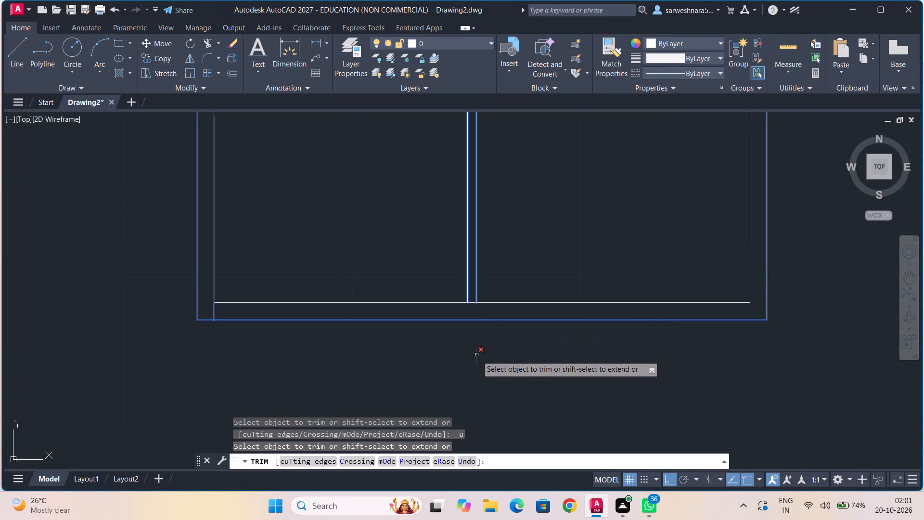
{"action": "left_click", "coordinate": [476, 355]}
{"action": "key", "text": "Escape"}
{"action": "key", "text": "Escape"}
{"action": "middle_click_drag", "start_coordinate": [344, 263], "coordinate": [346, 264]}
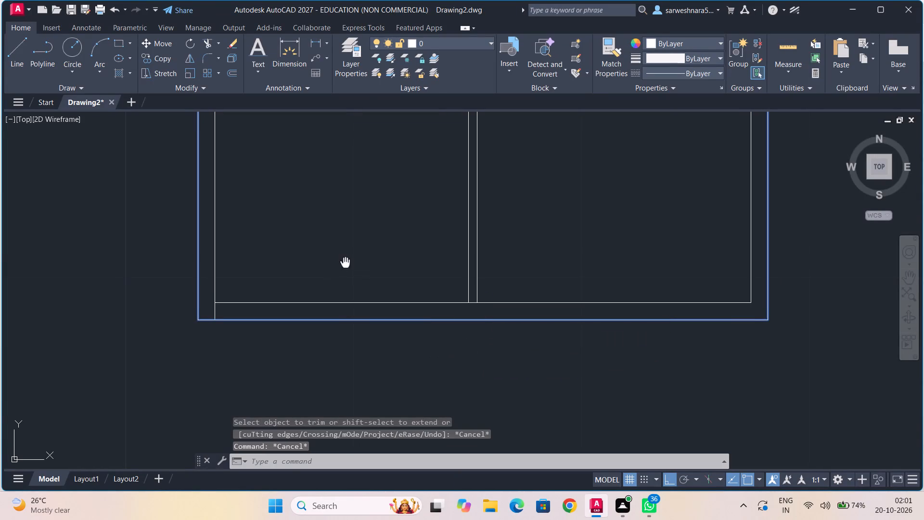
Trim the leftover vertical wall line crossing the bottom outer wall's thickness at the second plan's lower-left corner.
{"action": "middle_click_drag", "start_coordinate": [346, 264], "coordinate": [344, 339]}
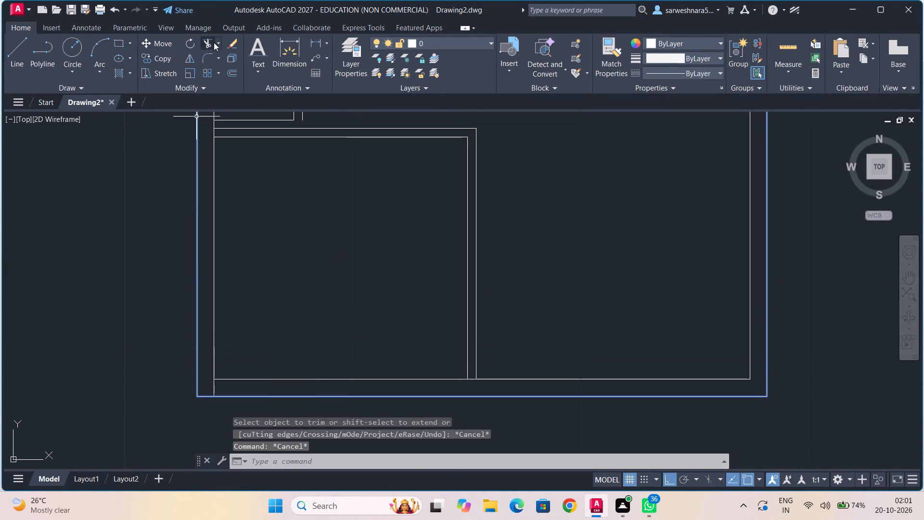
{"action": "left_click", "coordinate": [206, 42]}
{"action": "left_click", "coordinate": [216, 388]}
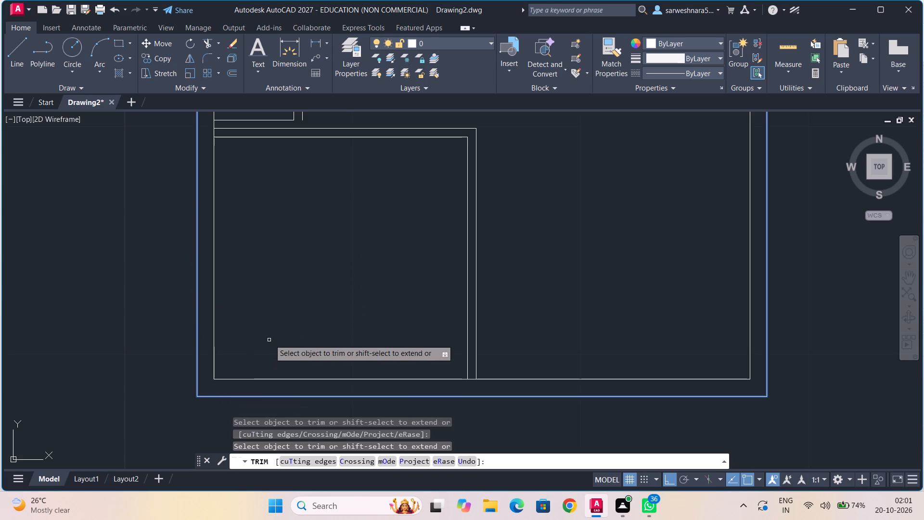
{"action": "key", "text": "Escape"}
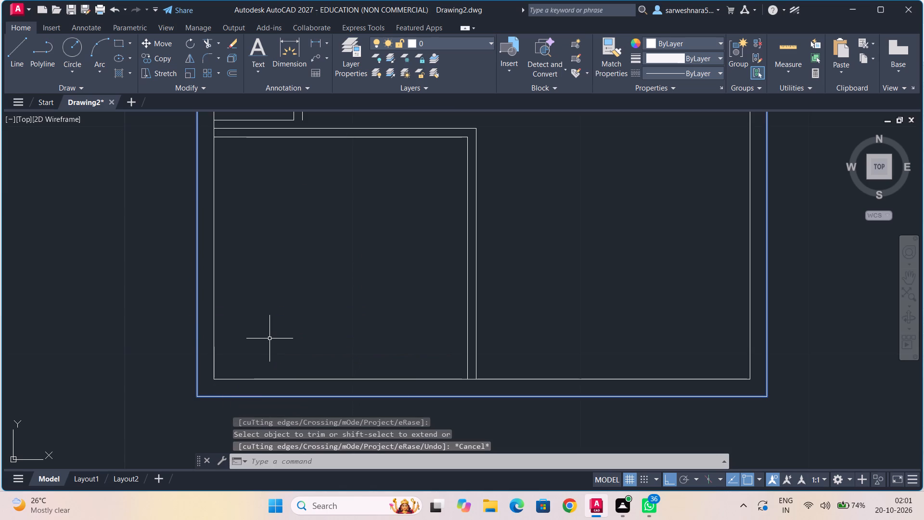
Trim away the bottom segment of the second plan's outermost wall outline.
{"action": "middle_click_drag", "start_coordinate": [275, 363], "coordinate": [269, 325]}
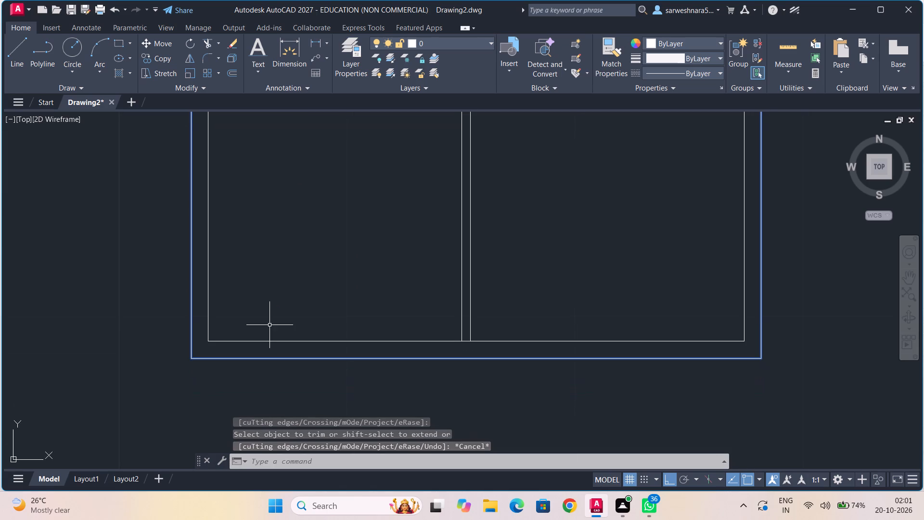
{"action": "scroll", "coordinate": [270, 325], "scroll_direction": "down", "scroll_amount": 1}
{"action": "middle_click_drag", "start_coordinate": [270, 325], "coordinate": [274, 402]}
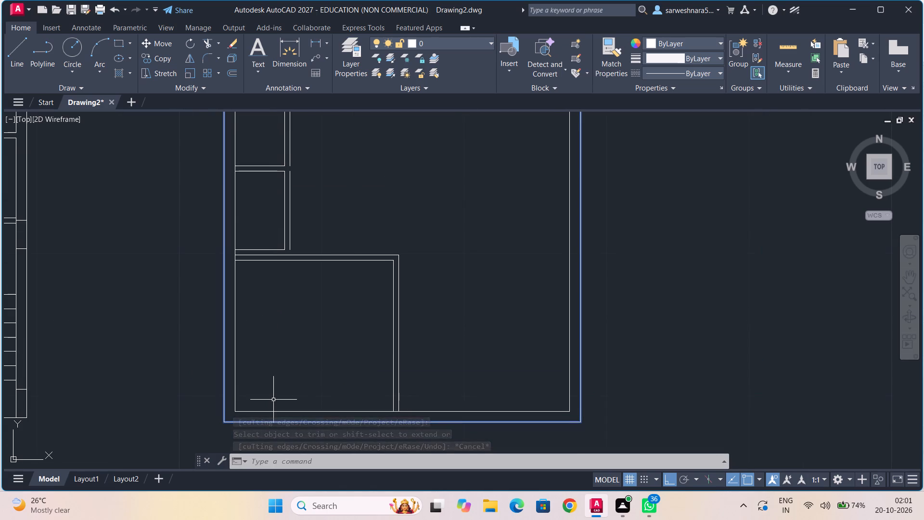
{"action": "middle_click_drag", "start_coordinate": [273, 400], "coordinate": [269, 351]}
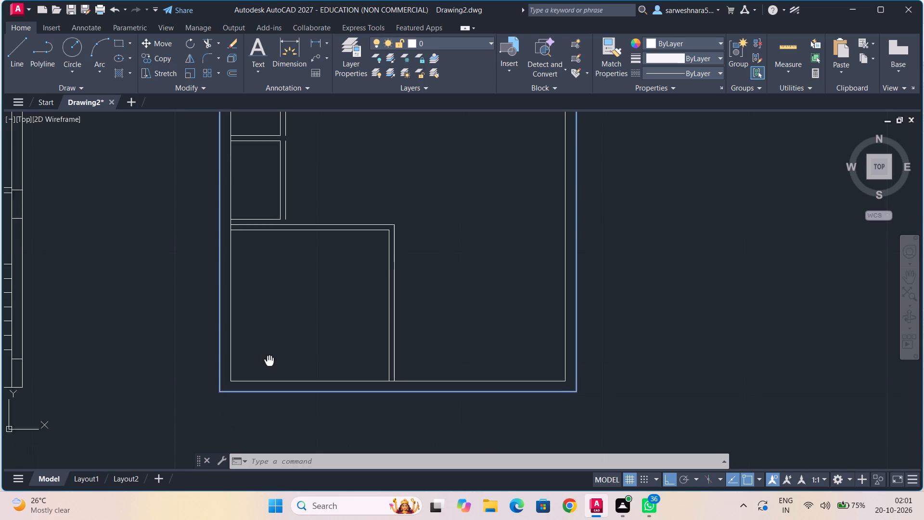
{"action": "middle_click_drag", "start_coordinate": [269, 351], "coordinate": [268, 324]}
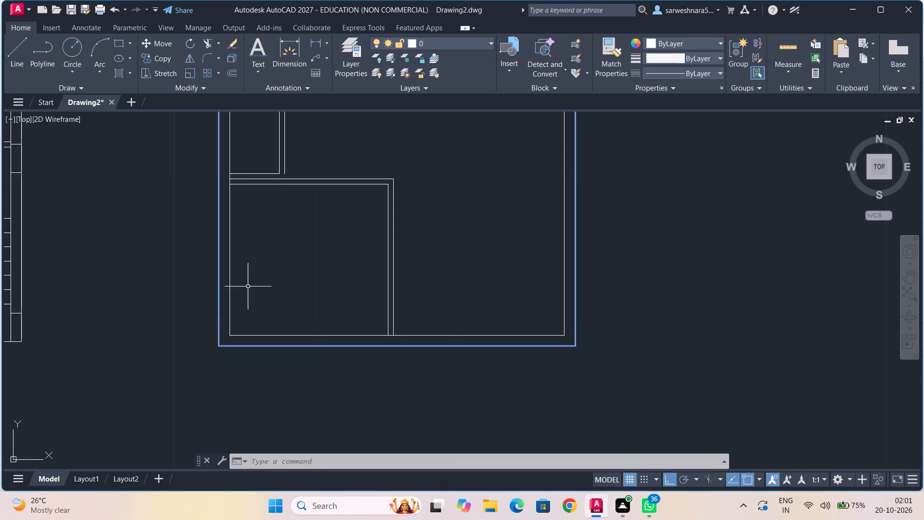
{"action": "left_click", "coordinate": [209, 48]}
{"action": "left_click", "coordinate": [310, 346]}
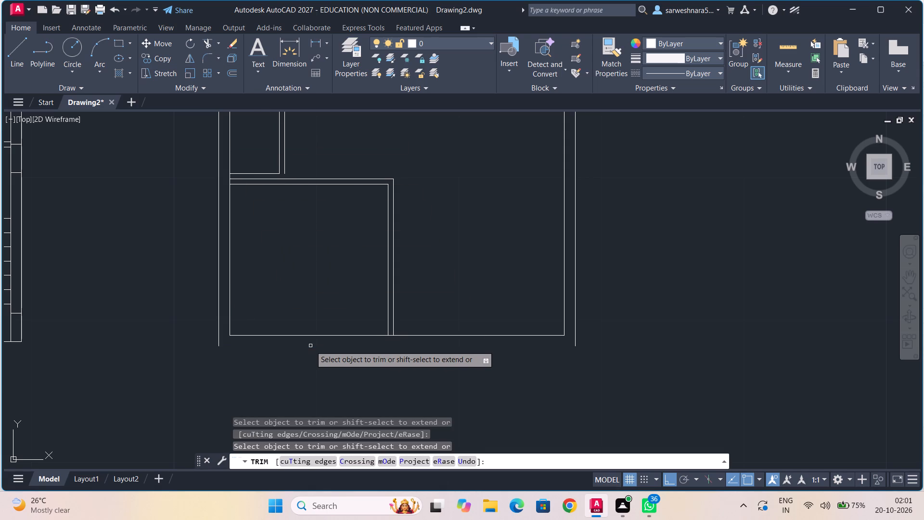
{"action": "key", "text": "Escape"}
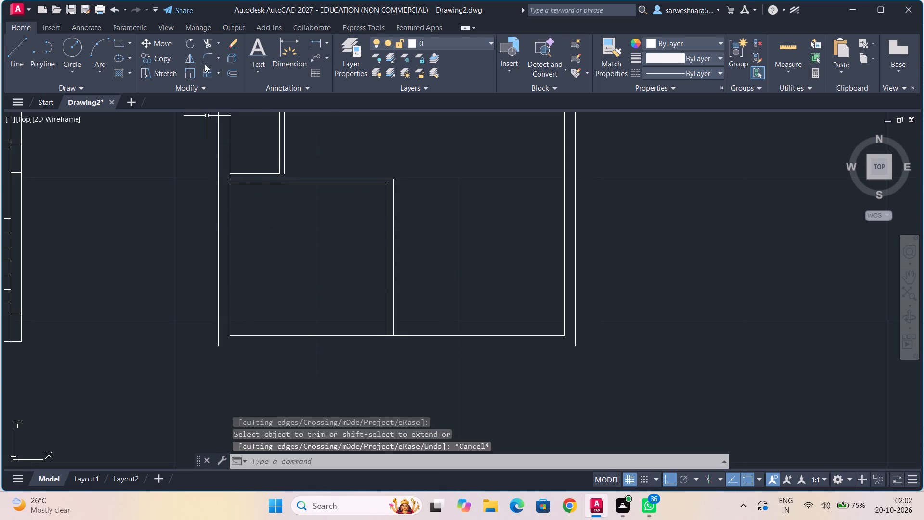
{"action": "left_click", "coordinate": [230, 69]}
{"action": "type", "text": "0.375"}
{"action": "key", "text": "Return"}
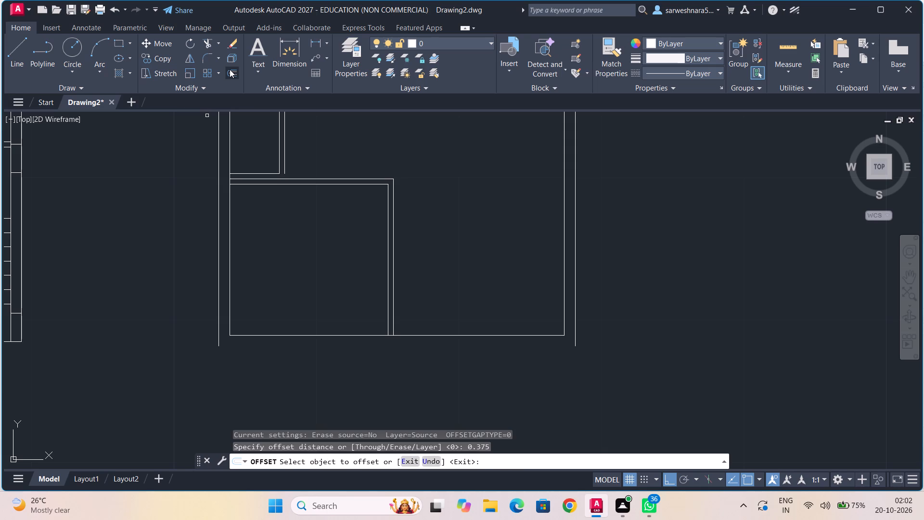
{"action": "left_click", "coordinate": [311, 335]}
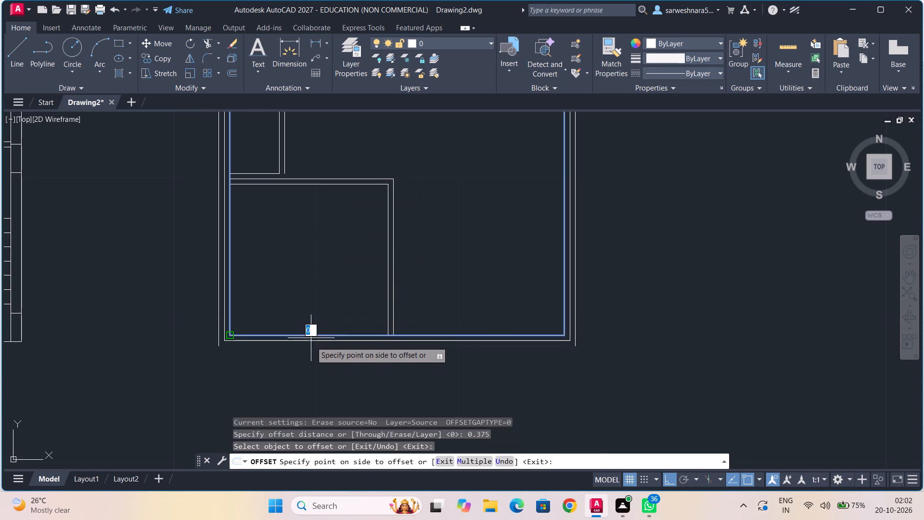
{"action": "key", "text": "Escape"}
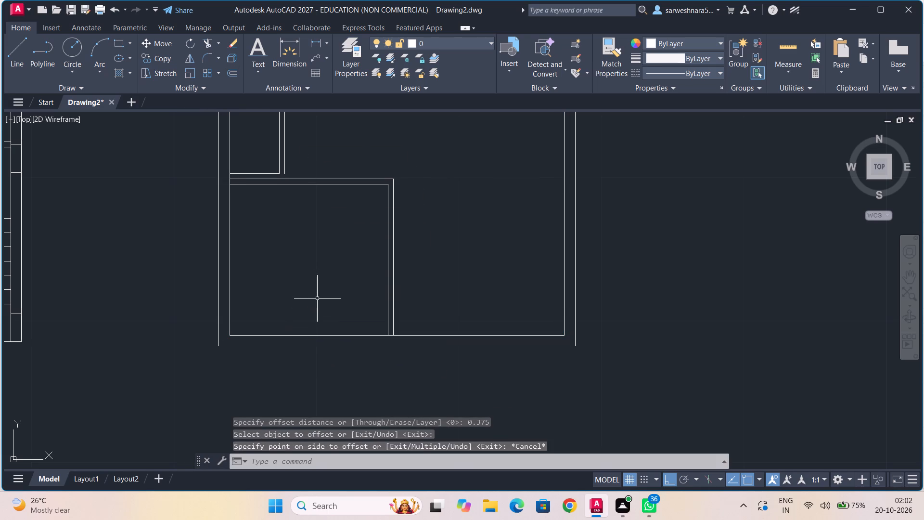
Examine the second plan's bottom wall line, its corners and its junction with the lower-left room's vertical partition.
{"action": "scroll", "coordinate": [319, 299], "scroll_direction": "up", "scroll_amount": 2}
{"action": "middle_click_drag", "start_coordinate": [345, 332], "coordinate": [314, 270]}
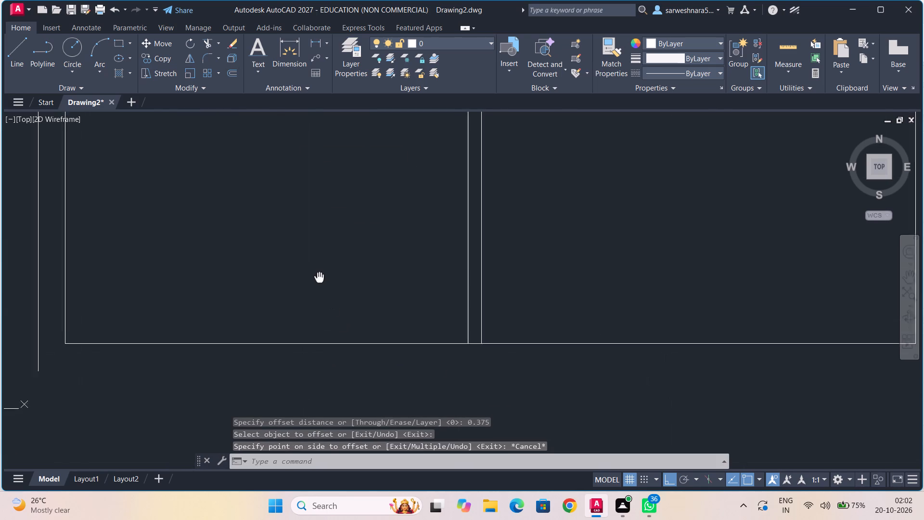
{"action": "middle_click_drag", "start_coordinate": [314, 270], "coordinate": [314, 270]}
{"action": "scroll", "coordinate": [391, 308], "scroll_direction": "up", "scroll_amount": 2}
{"action": "middle_click_drag", "start_coordinate": [391, 308], "coordinate": [242, 249]}
{"action": "scroll", "coordinate": [397, 279], "scroll_direction": "up", "scroll_amount": 2}
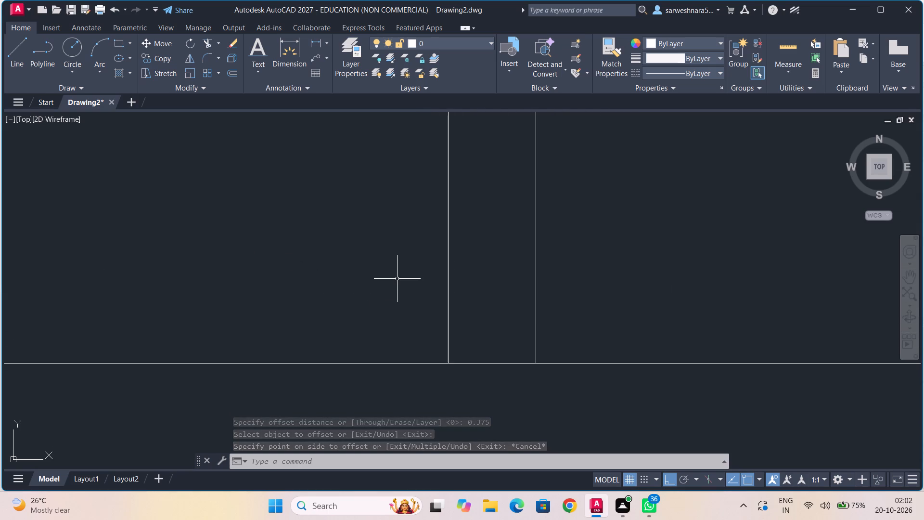
{"action": "scroll", "coordinate": [397, 279], "scroll_direction": "up", "scroll_amount": 2}
{"action": "middle_click_drag", "start_coordinate": [397, 279], "coordinate": [317, 156]}
{"action": "scroll", "coordinate": [259, 188], "scroll_direction": "down", "scroll_amount": 3}
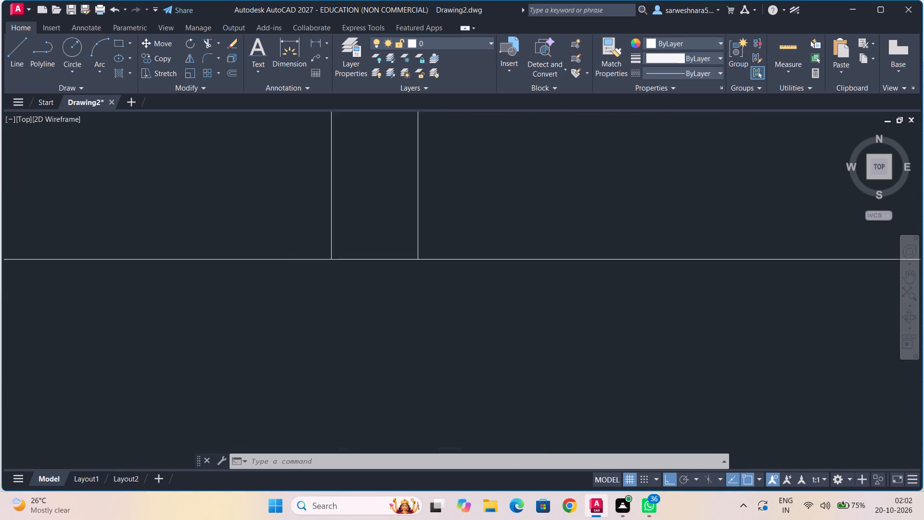
{"action": "middle_click_drag", "start_coordinate": [213, 200], "coordinate": [566, 264]}
{"action": "scroll", "coordinate": [213, 200], "scroll_direction": "down", "scroll_amount": 1}
{"action": "middle_click_drag", "start_coordinate": [304, 209], "coordinate": [578, 288]}
{"action": "scroll", "coordinate": [439, 269], "scroll_direction": "down", "scroll_amount": 2}
{"action": "middle_click_drag", "start_coordinate": [453, 277], "coordinate": [499, 280]}
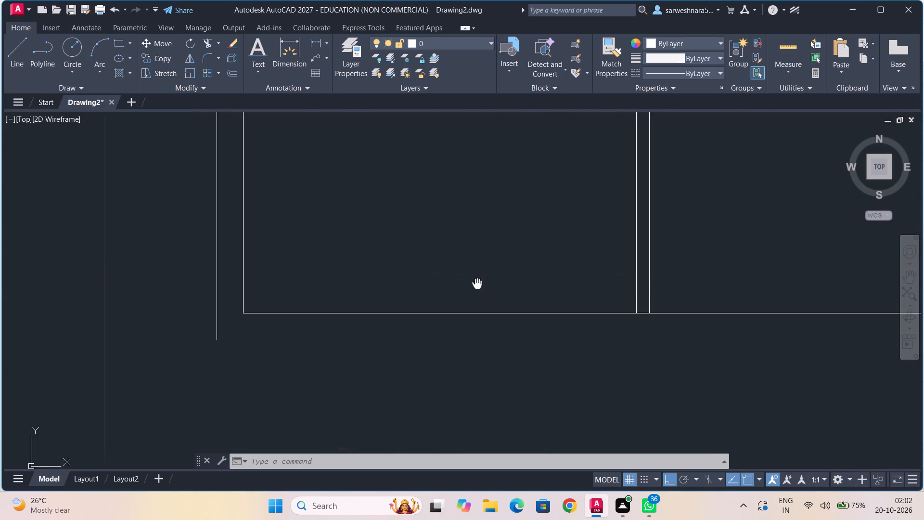
{"action": "middle_click_drag", "start_coordinate": [499, 280], "coordinate": [556, 278]}
{"action": "scroll", "coordinate": [346, 284], "scroll_direction": "up", "scroll_amount": 4}
{"action": "scroll", "coordinate": [347, 284], "scroll_direction": "down", "scroll_amount": 5}
{"action": "middle_click_drag", "start_coordinate": [459, 290], "coordinate": [364, 254]}
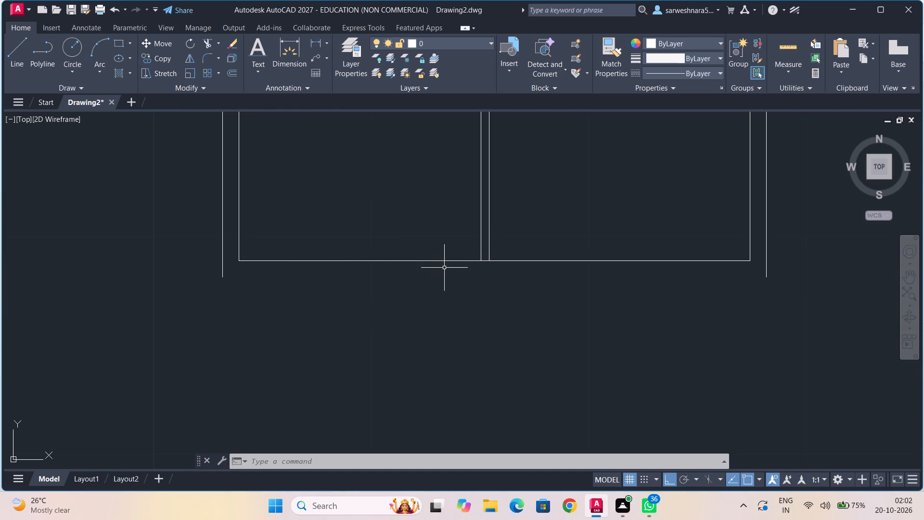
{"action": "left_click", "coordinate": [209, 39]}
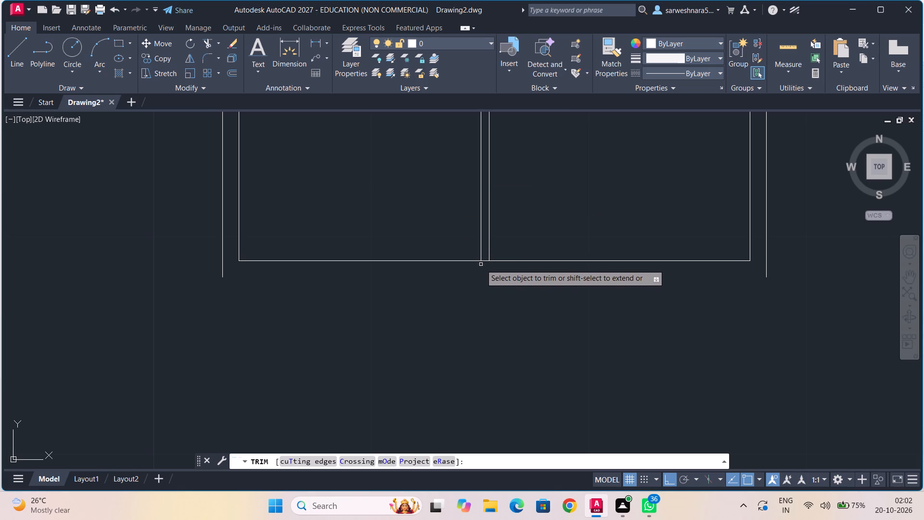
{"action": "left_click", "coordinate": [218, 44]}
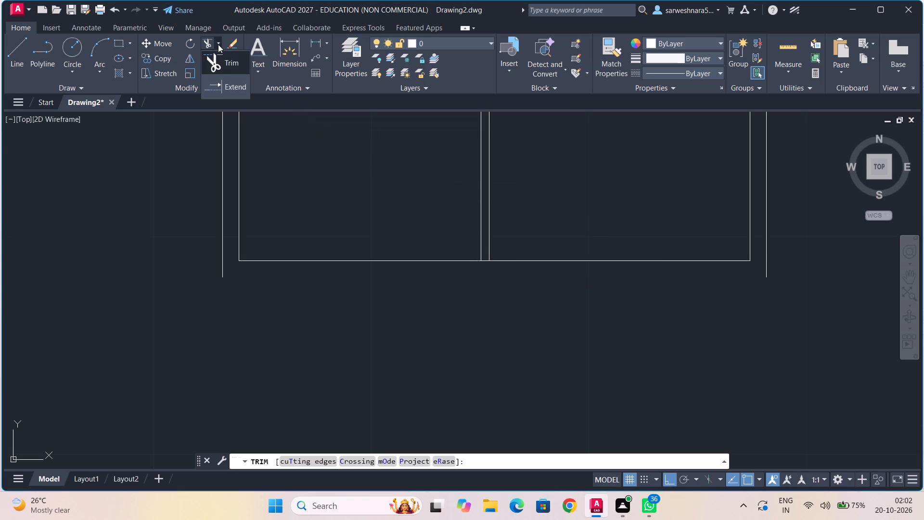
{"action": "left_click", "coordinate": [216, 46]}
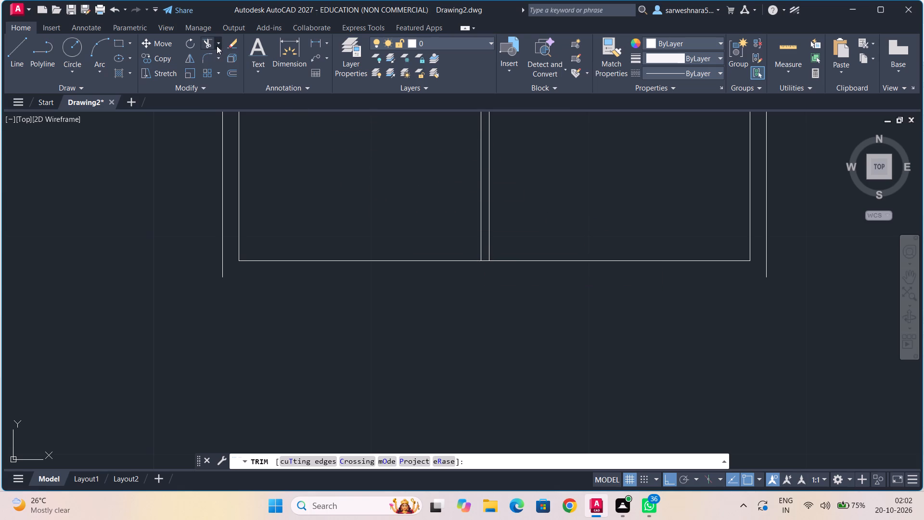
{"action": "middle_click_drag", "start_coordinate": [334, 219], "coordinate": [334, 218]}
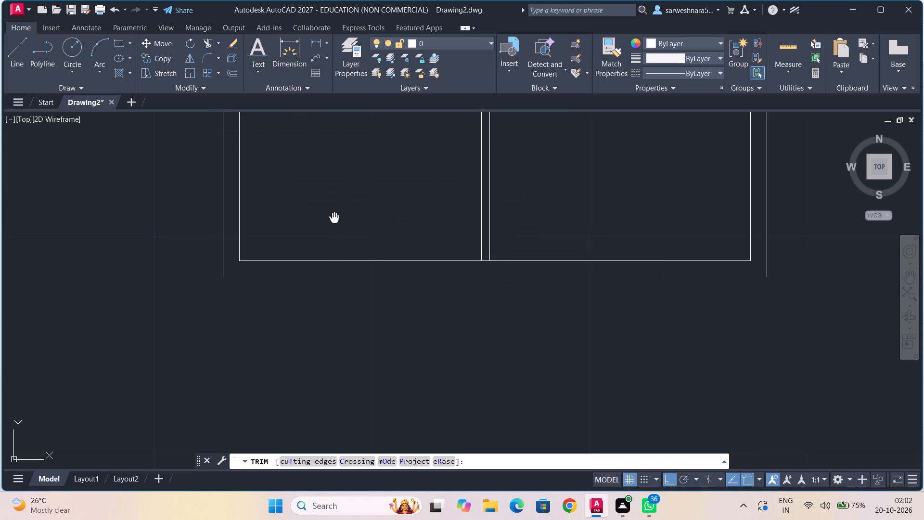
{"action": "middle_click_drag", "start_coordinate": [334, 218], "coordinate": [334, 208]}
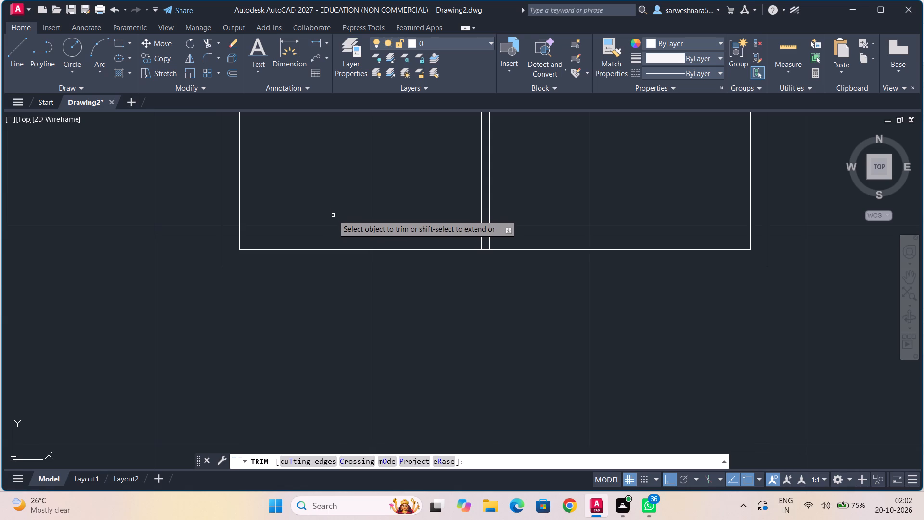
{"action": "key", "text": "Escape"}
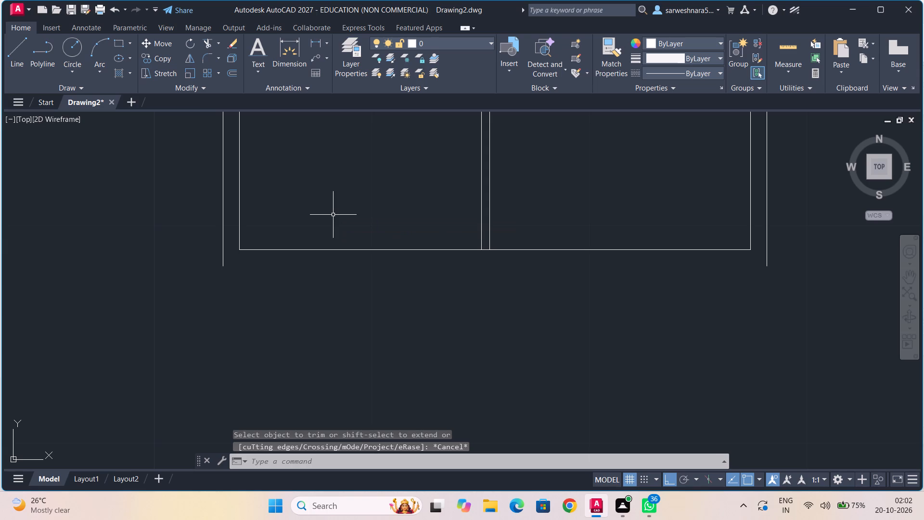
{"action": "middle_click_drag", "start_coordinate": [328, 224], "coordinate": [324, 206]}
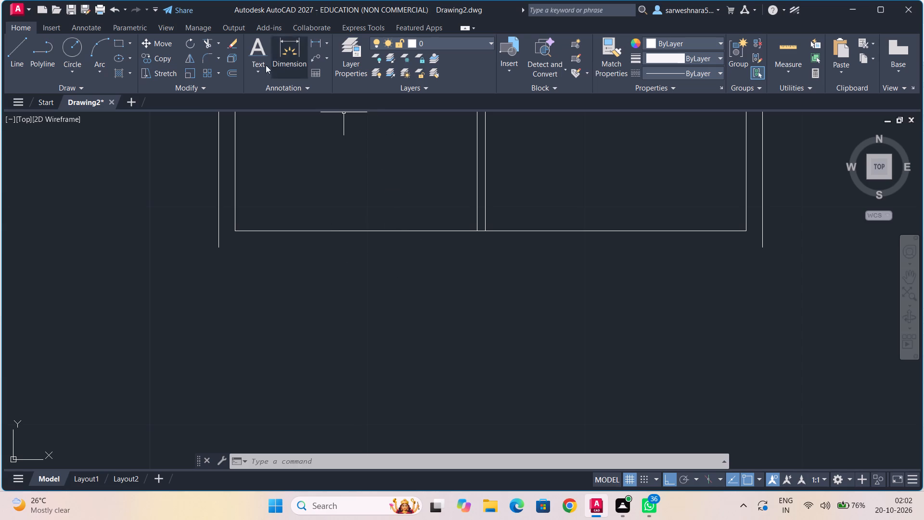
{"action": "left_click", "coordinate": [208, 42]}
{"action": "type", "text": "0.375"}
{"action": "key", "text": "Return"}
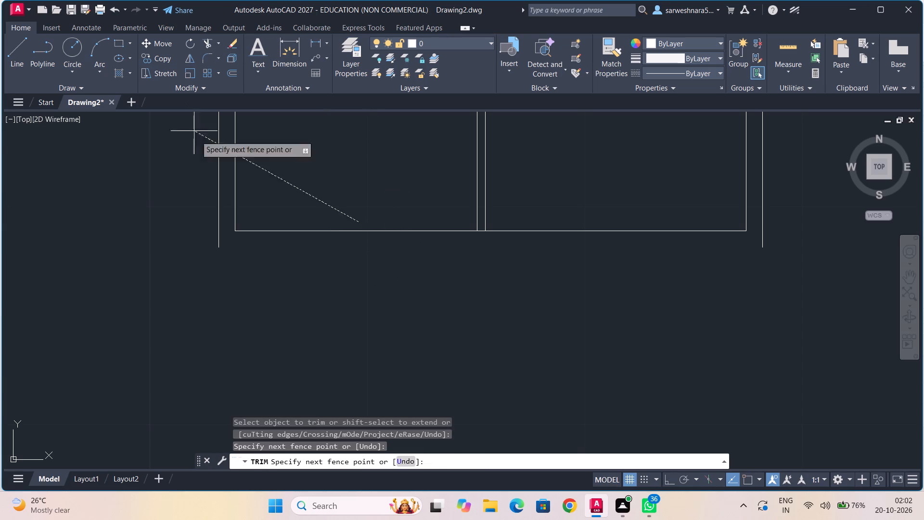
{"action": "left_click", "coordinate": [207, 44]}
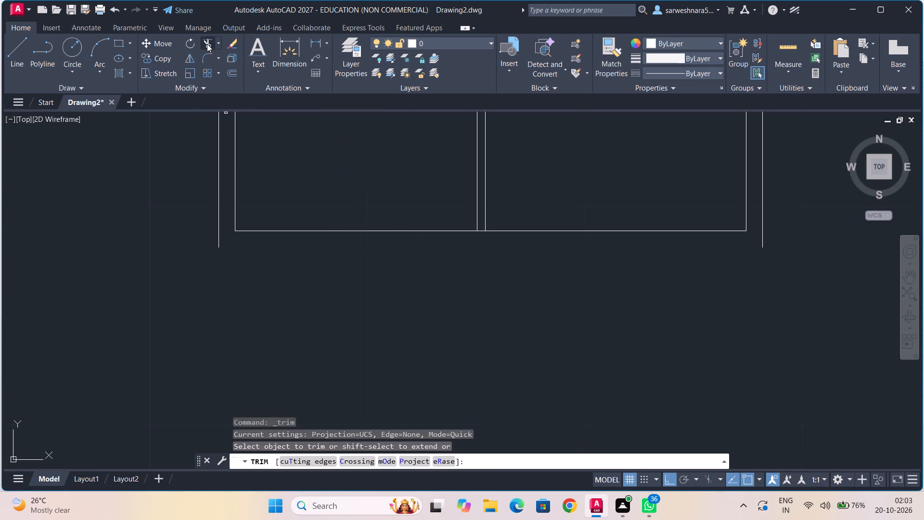
Offset the second plan's inner wall outline outward by 0.375.
{"action": "left_click", "coordinate": [233, 69]}
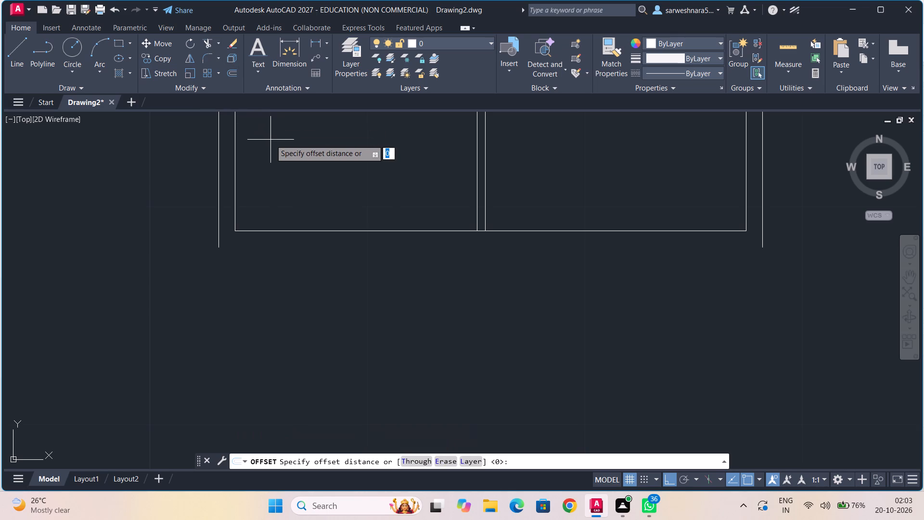
{"action": "type", "text": "0.375"}
{"action": "key", "text": "Return"}
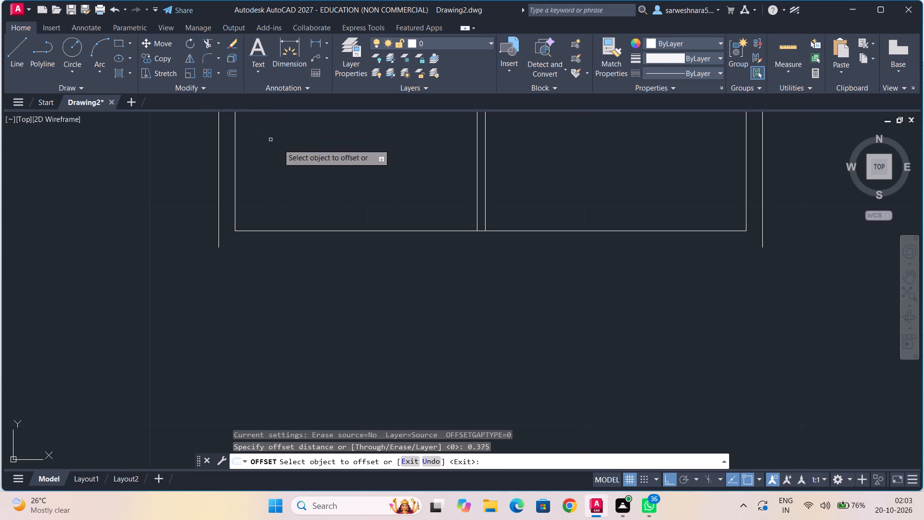
{"action": "left_click", "coordinate": [312, 231]}
{"action": "left_click", "coordinate": [312, 249]}
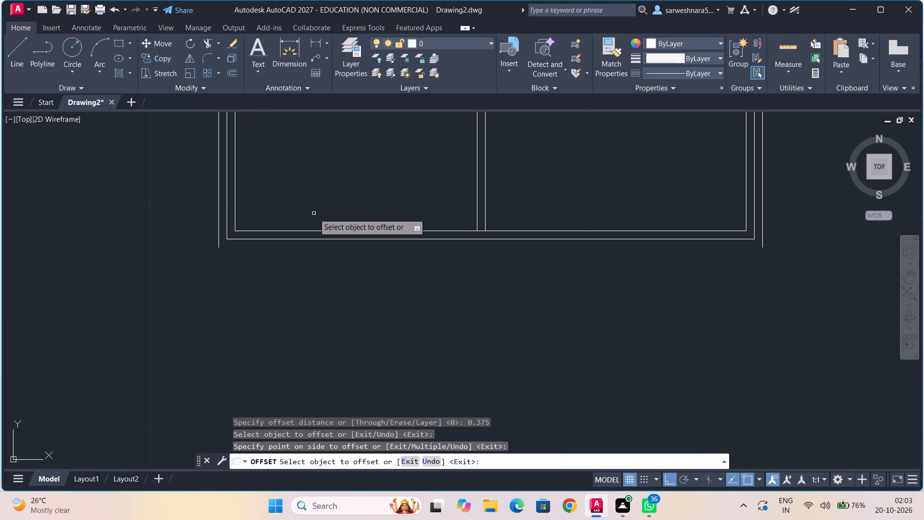
{"action": "key", "text": "Escape"}
Trim the left, right and top sides of the 0.375 offset outline, keeping only its bottom line.
{"action": "left_click", "coordinate": [205, 41]}
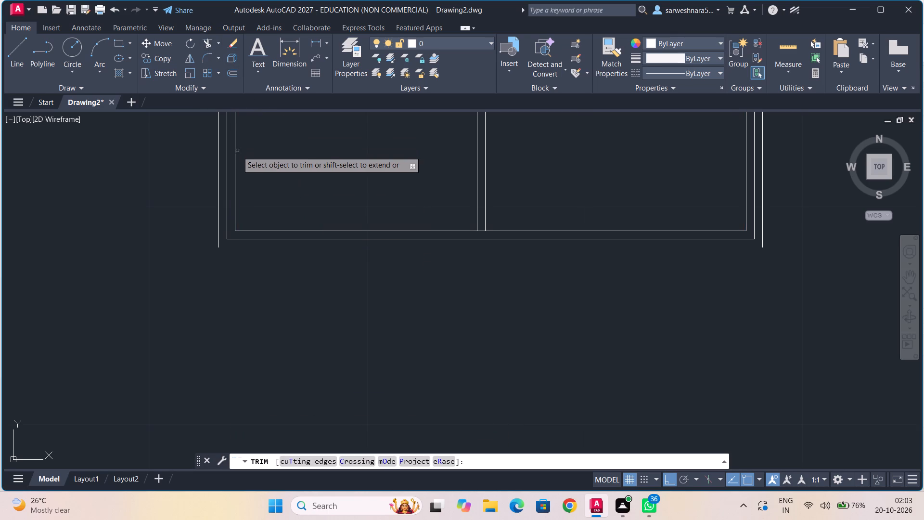
{"action": "left_click", "coordinate": [228, 154]}
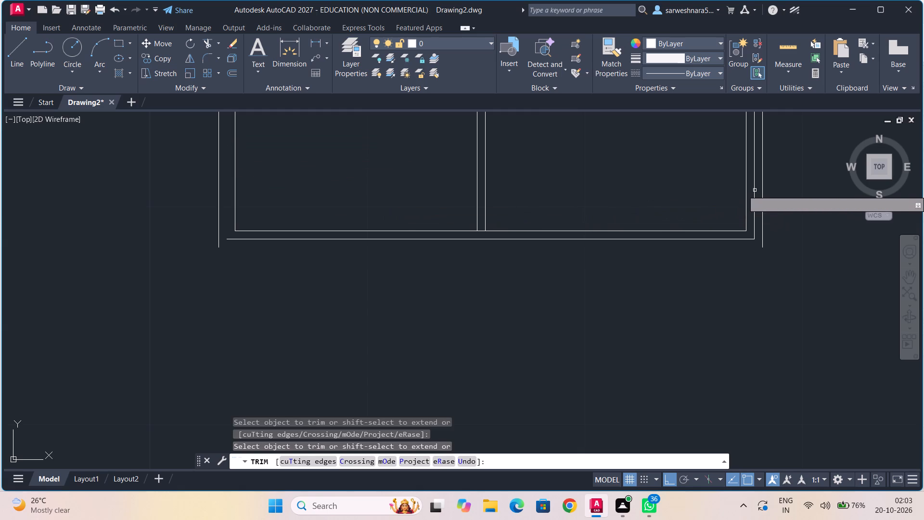
{"action": "left_click", "coordinate": [754, 189]}
{"action": "middle_click_drag", "start_coordinate": [635, 180], "coordinate": [613, 451]}
{"action": "scroll", "coordinate": [539, 283], "scroll_direction": "down", "scroll_amount": 2}
{"action": "middle_click_drag", "start_coordinate": [522, 260], "coordinate": [498, 388]}
{"action": "scroll", "coordinate": [480, 200], "scroll_direction": "up", "scroll_amount": 2}
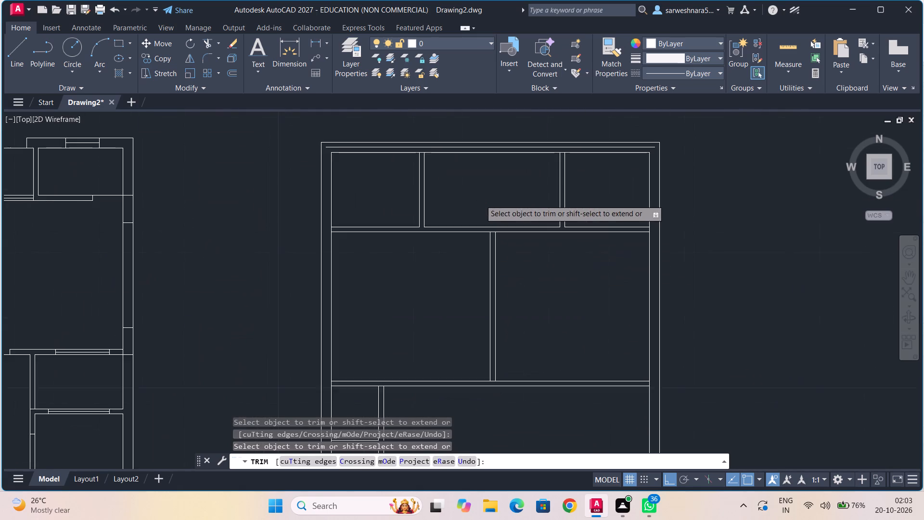
{"action": "middle_click_drag", "start_coordinate": [480, 200], "coordinate": [466, 248]}
{"action": "left_click", "coordinate": [430, 163]}
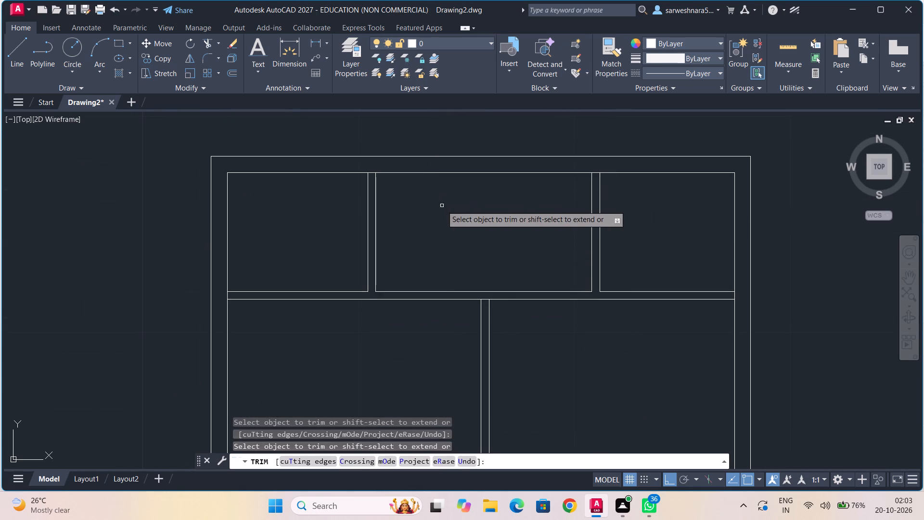
{"action": "scroll", "coordinate": [442, 208], "scroll_direction": "down", "scroll_amount": 2}
{"action": "middle_click_drag", "start_coordinate": [446, 246], "coordinate": [444, 140]}
{"action": "middle_click_drag", "start_coordinate": [446, 298], "coordinate": [439, 172]}
{"action": "scroll", "coordinate": [435, 322], "scroll_direction": "up", "scroll_amount": 1}
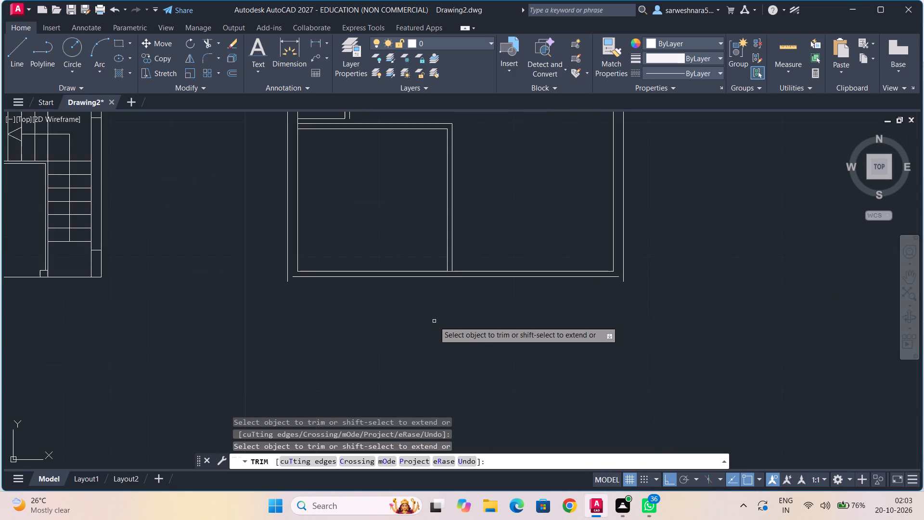
{"action": "scroll", "coordinate": [434, 321], "scroll_direction": "up", "scroll_amount": 2}
{"action": "middle_click", "coordinate": [434, 321]}
{"action": "key", "text": "Escape"}
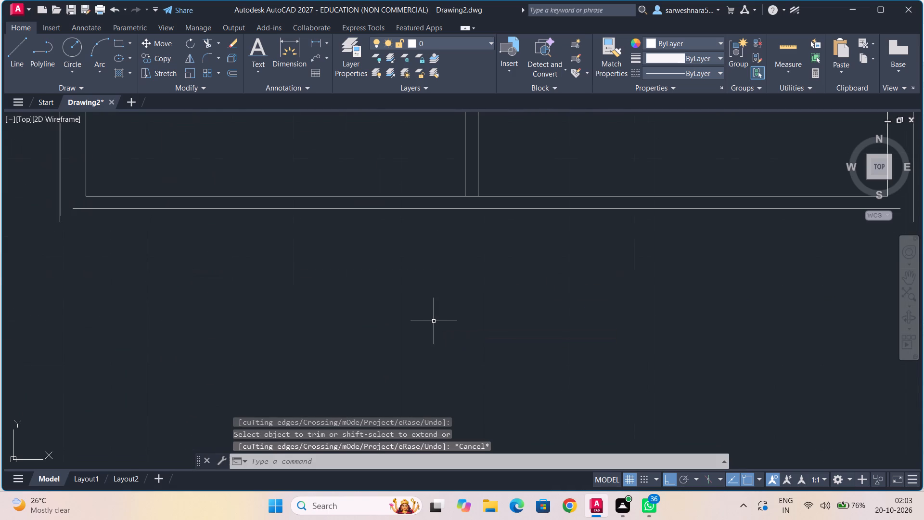
Draw a 6 by 3 room outline with lines below the second plan's bottom wall line, aligned with the inner left wall.
{"action": "middle_click_drag", "start_coordinate": [179, 261], "coordinate": [283, 300]}
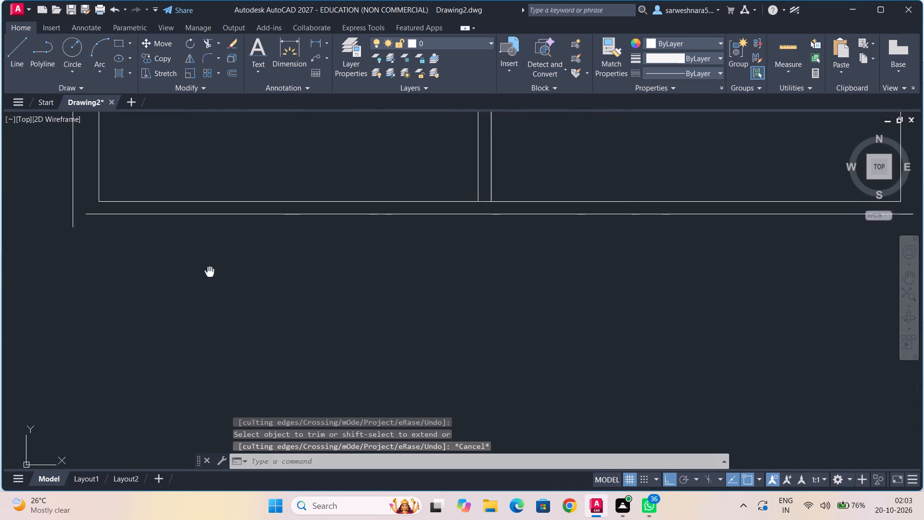
{"action": "middle_click_drag", "start_coordinate": [283, 300], "coordinate": [284, 300]}
{"action": "scroll", "coordinate": [298, 300], "scroll_direction": "up", "scroll_amount": 1}
{"action": "middle_click_drag", "start_coordinate": [247, 284], "coordinate": [329, 351]}
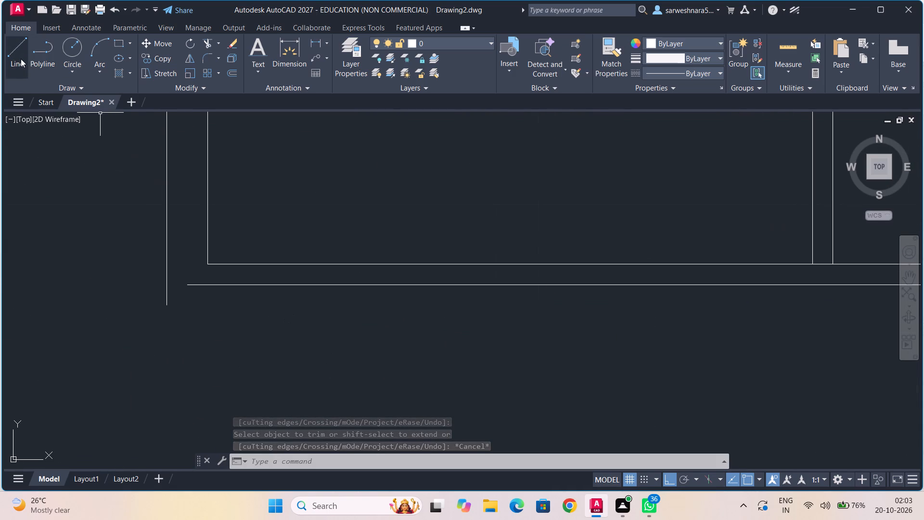
{"action": "left_click", "coordinate": [20, 58]}
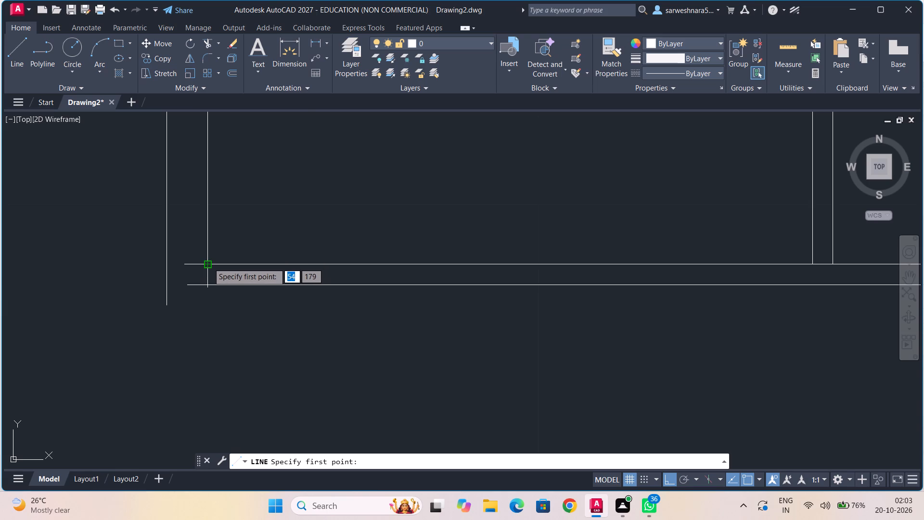
{"action": "left_click", "coordinate": [209, 284]}
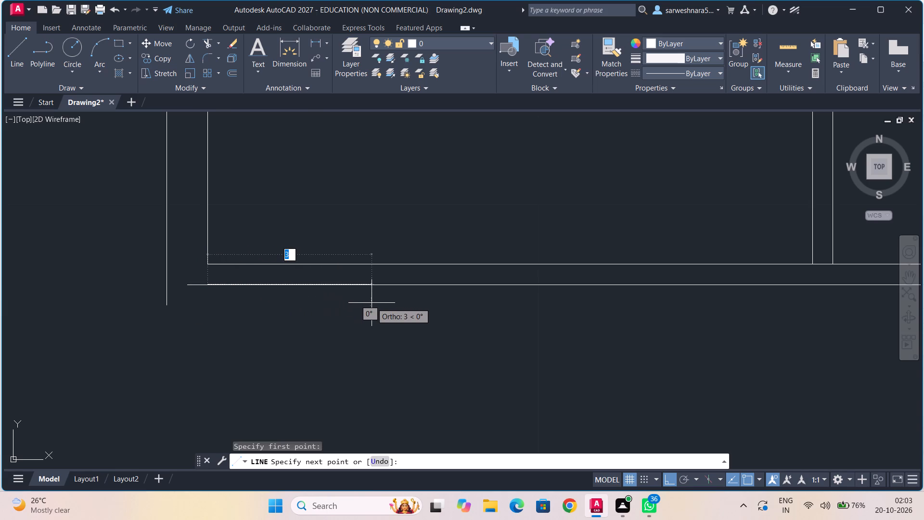
{"action": "key", "text": "6"}
{"action": "key", "text": "Return"}
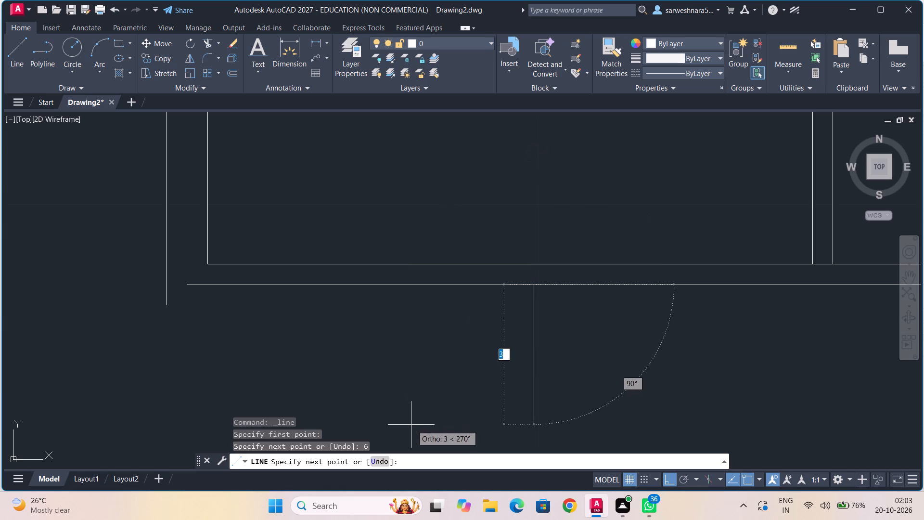
{"action": "key", "text": "3"}
{"action": "key", "text": "Return"}
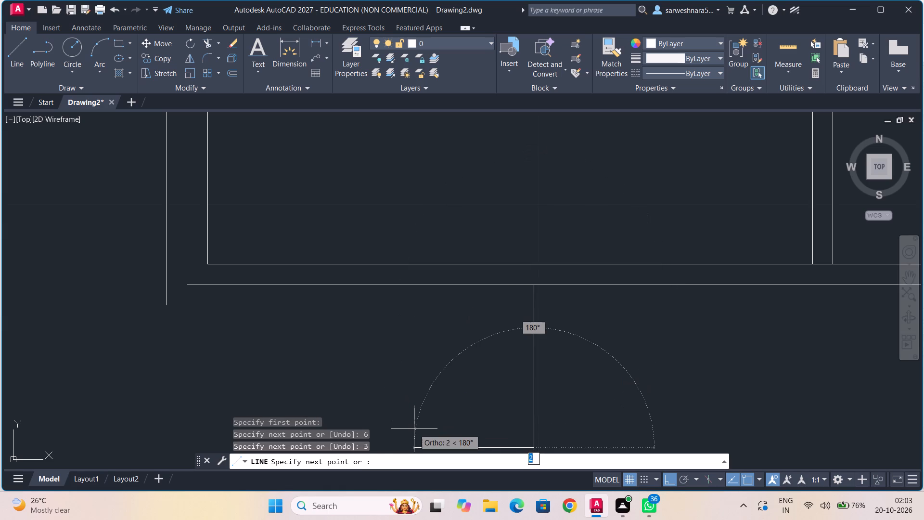
{"action": "middle_click_drag", "start_coordinate": [414, 429], "coordinate": [422, 282]}
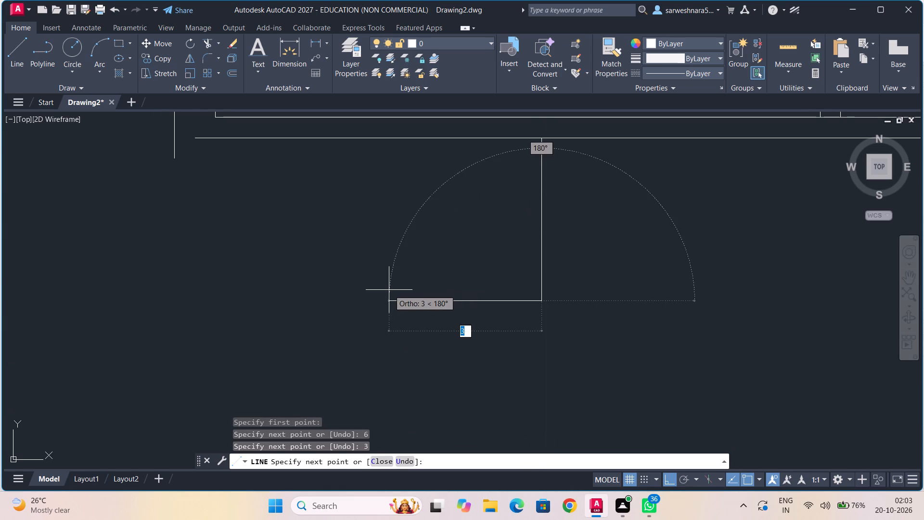
{"action": "key", "text": "6"}
{"action": "key", "text": "Return"}
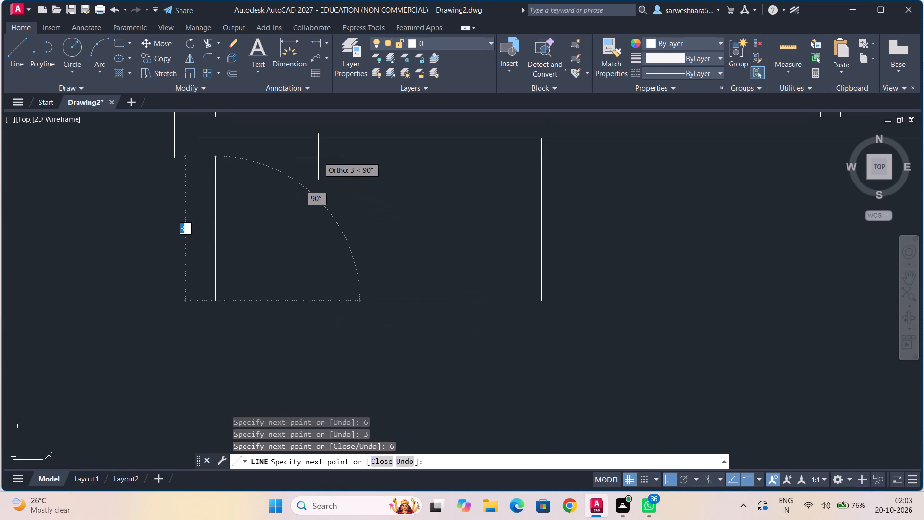
{"action": "key", "text": "3"}
{"action": "key", "text": "Return"}
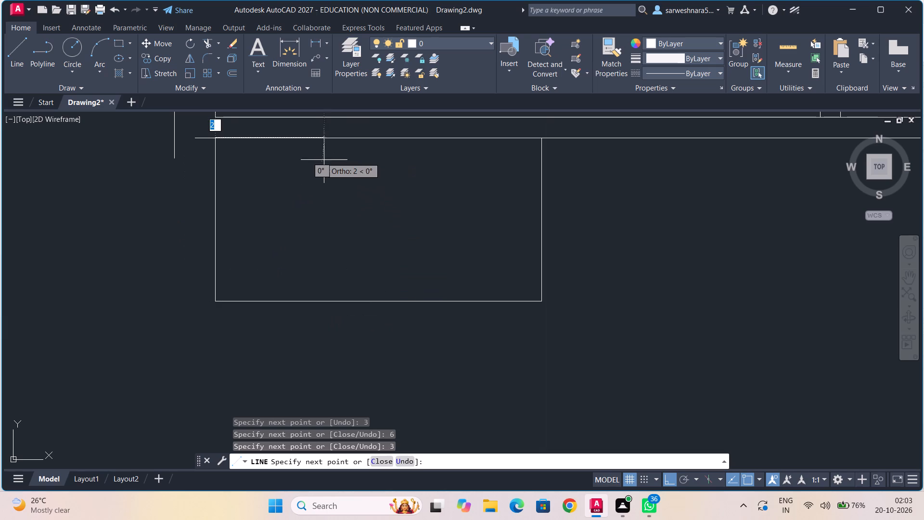
{"action": "key", "text": "Escape"}
Offset the 6 by 3 room's right side outward by 0.375.
{"action": "middle_click_drag", "start_coordinate": [379, 194], "coordinate": [349, 191]}
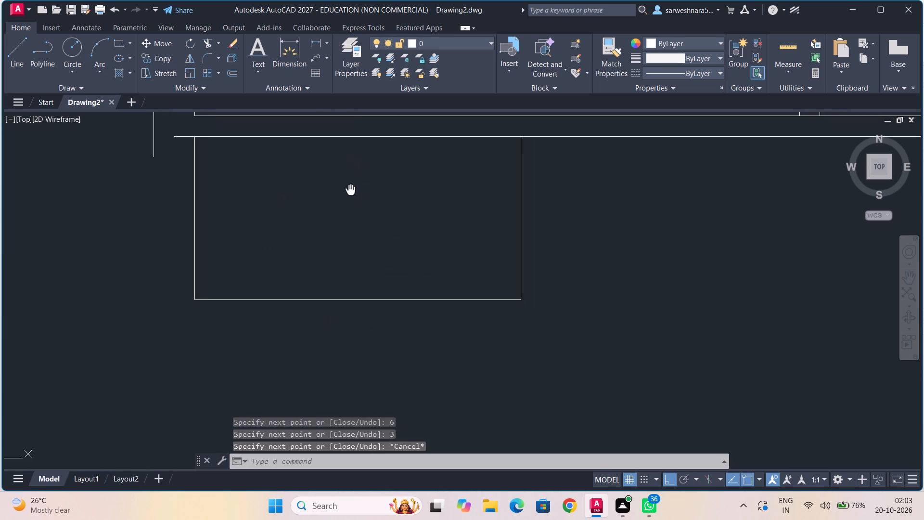
{"action": "middle_click_drag", "start_coordinate": [349, 191], "coordinate": [343, 188]}
{"action": "scroll", "coordinate": [341, 188], "scroll_direction": "down", "scroll_amount": 1}
{"action": "middle_click_drag", "start_coordinate": [341, 188], "coordinate": [336, 195]}
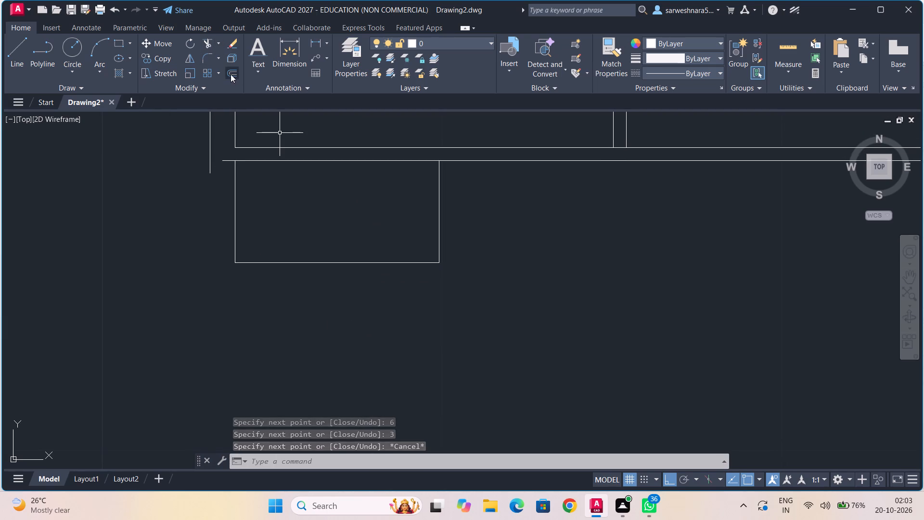
{"action": "left_click", "coordinate": [231, 74]}
{"action": "type", "text": "0.375"}
{"action": "key", "text": "Return"}
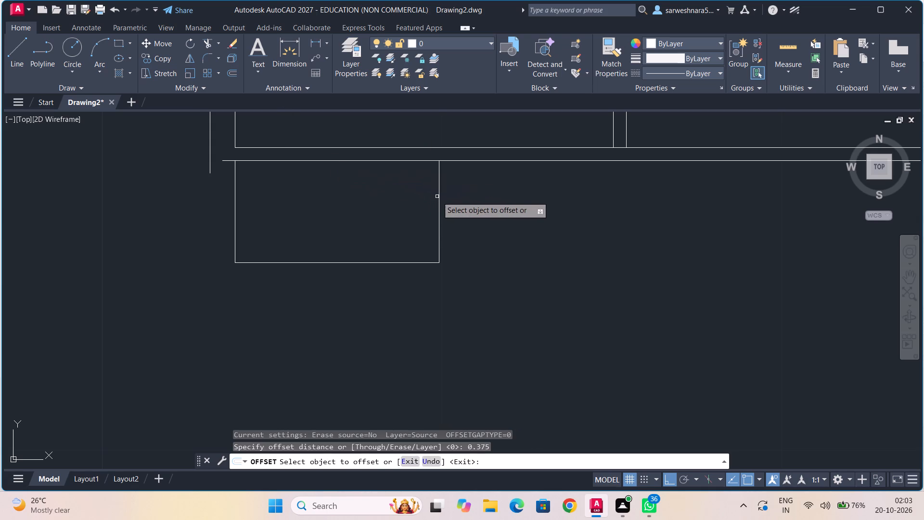
{"action": "left_click", "coordinate": [439, 197]}
{"action": "left_click", "coordinate": [453, 198]}
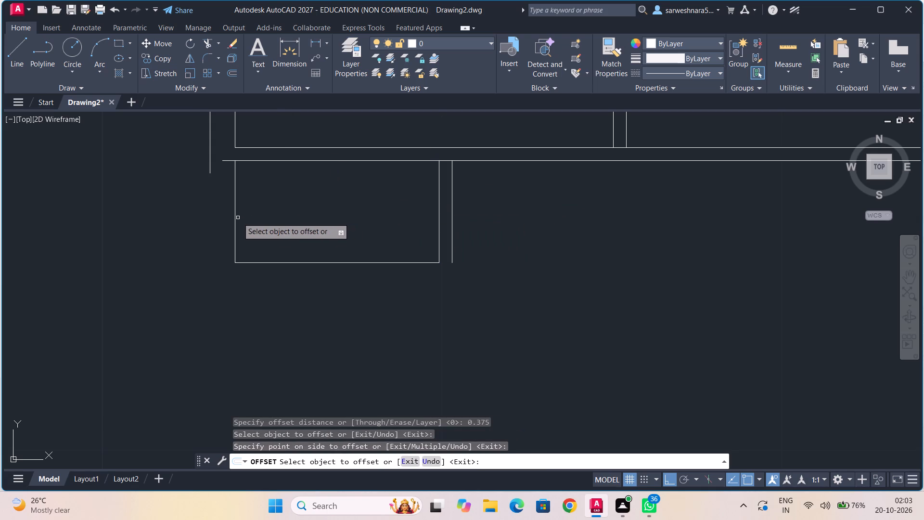
{"action": "left_click", "coordinate": [236, 217]}
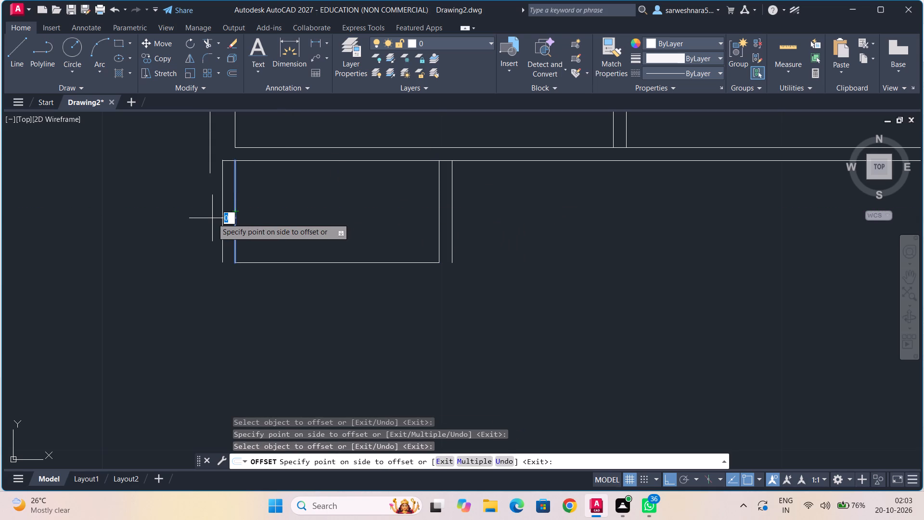
{"action": "key", "text": "Escape"}
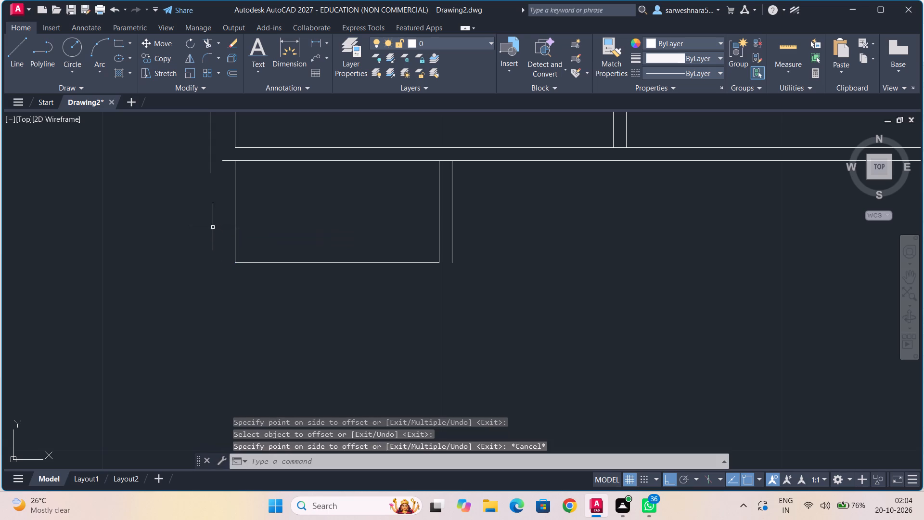
Offset the 6 by 3 room's bottom and left sides outward by 0.75.
{"action": "left_click", "coordinate": [232, 70]}
{"action": "type", "text": "0.75"}
{"action": "key", "text": "Return"}
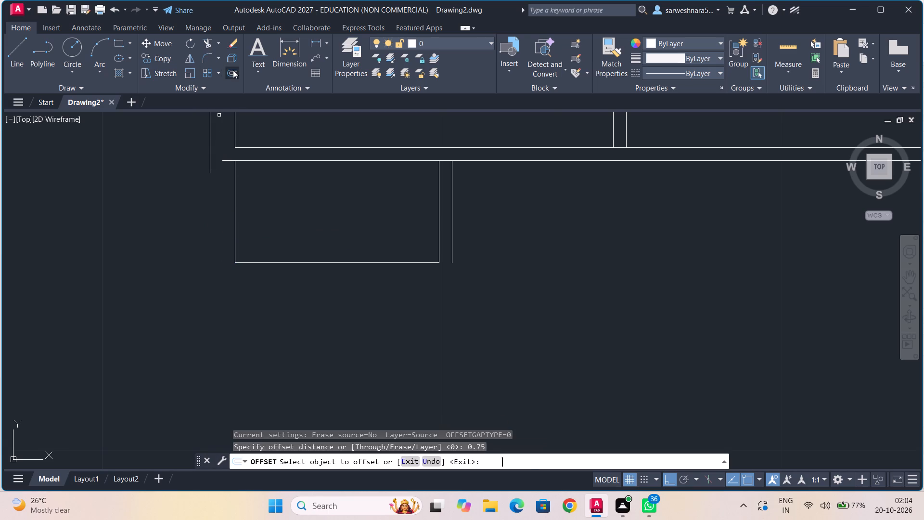
{"action": "left_click", "coordinate": [280, 262]}
{"action": "left_click", "coordinate": [280, 281]}
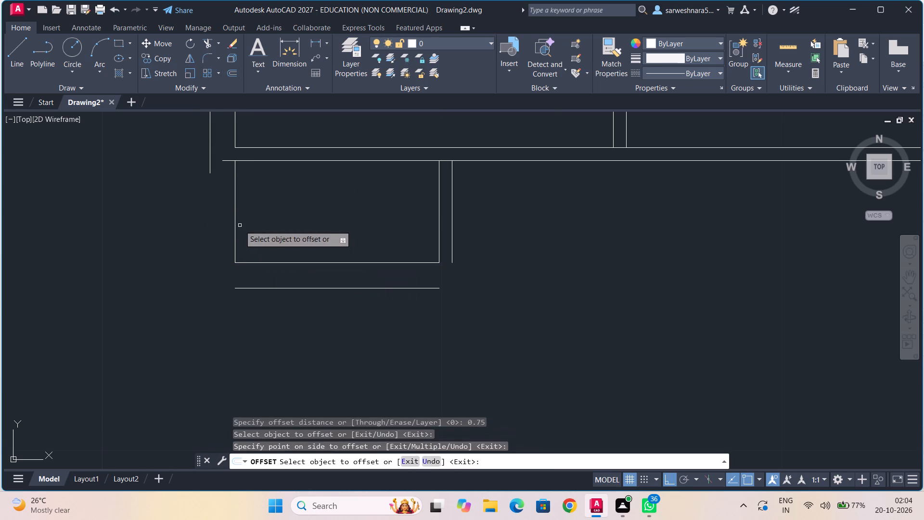
{"action": "left_click", "coordinate": [235, 222]}
{"action": "left_click", "coordinate": [220, 223]}
{"action": "key", "text": "Escape"}
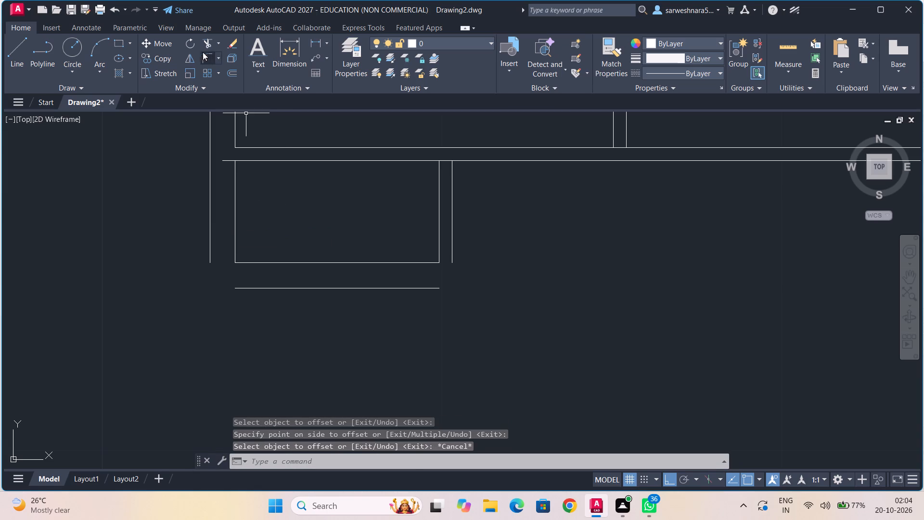
Trim the stub of the 0.375 wall line that overhangs the 6 by 3 room's upper-left corner.
{"action": "left_click", "coordinate": [206, 45]}
{"action": "left_click", "coordinate": [227, 160]}
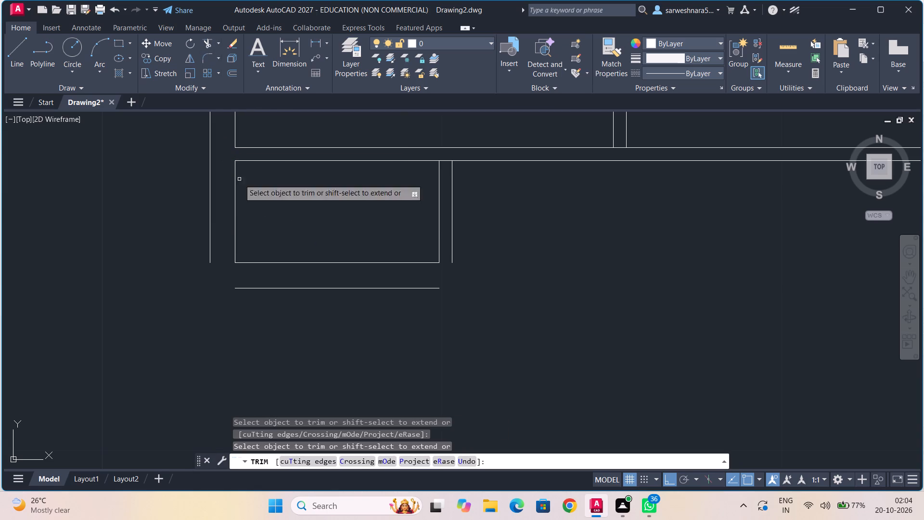
Draw lines closing the outer wall's lower-left corner, joining the offset bottom line to the offset left line.
{"action": "middle_click_drag", "start_coordinate": [323, 212], "coordinate": [275, 213]}
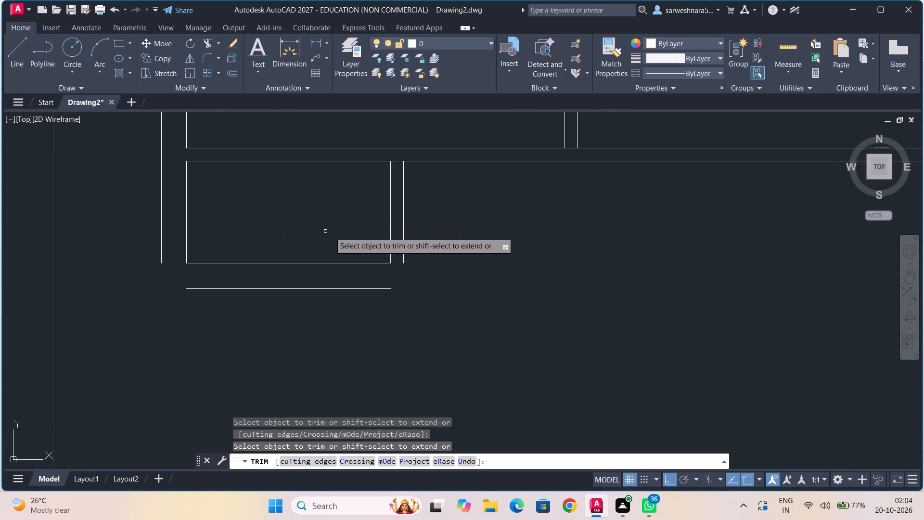
{"action": "middle_click_drag", "start_coordinate": [411, 251], "coordinate": [269, 252]}
{"action": "left_click", "coordinate": [21, 45]}
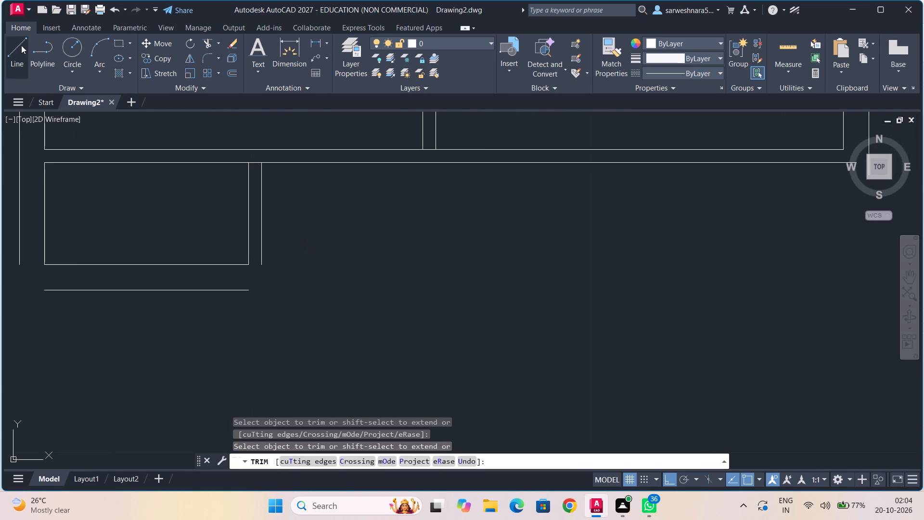
{"action": "middle_click_drag", "start_coordinate": [116, 269], "coordinate": [117, 269]}
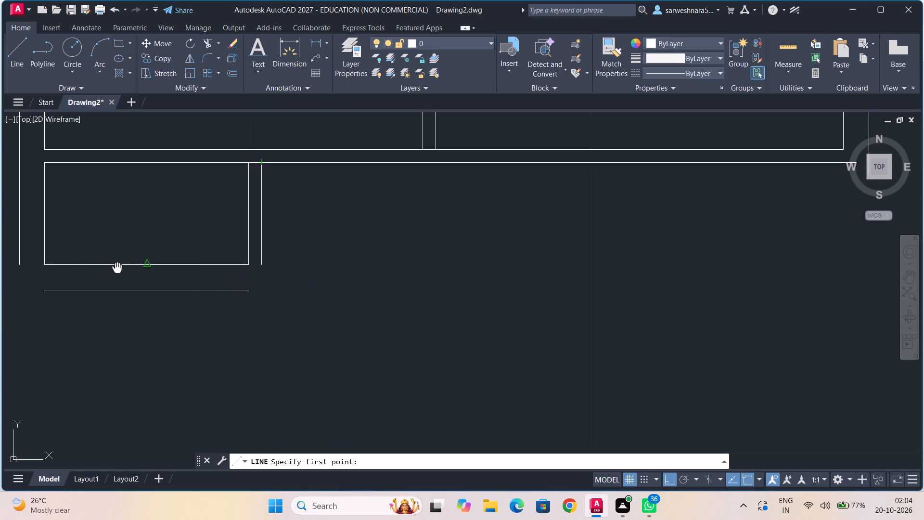
{"action": "middle_click_drag", "start_coordinate": [117, 269], "coordinate": [264, 252]}
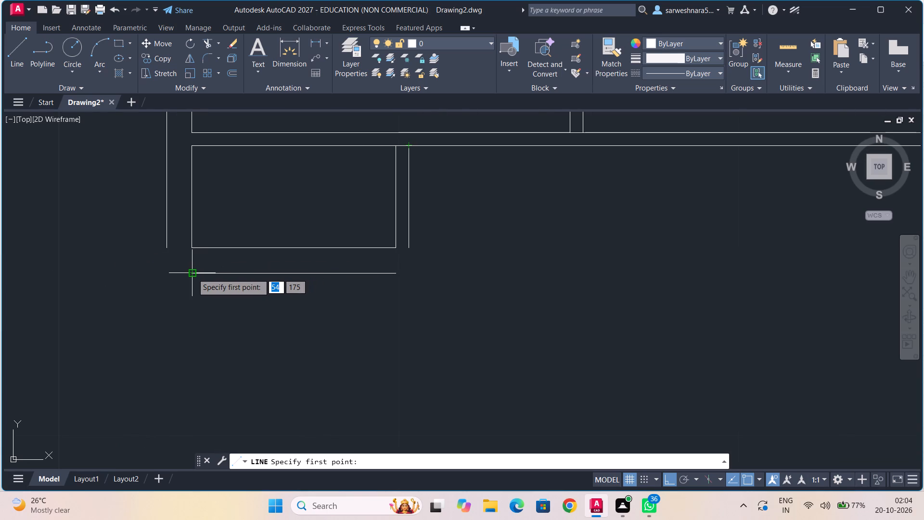
{"action": "left_click", "coordinate": [192, 273]}
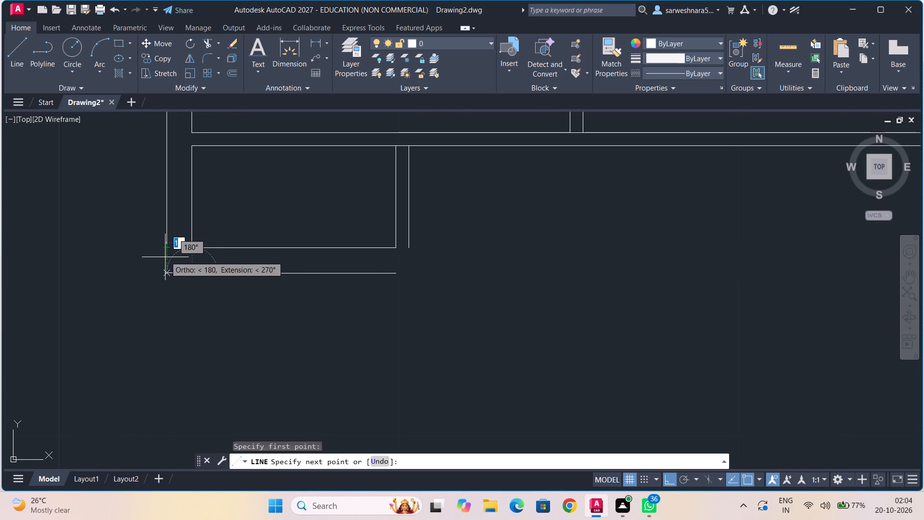
{"action": "left_click", "coordinate": [167, 276]}
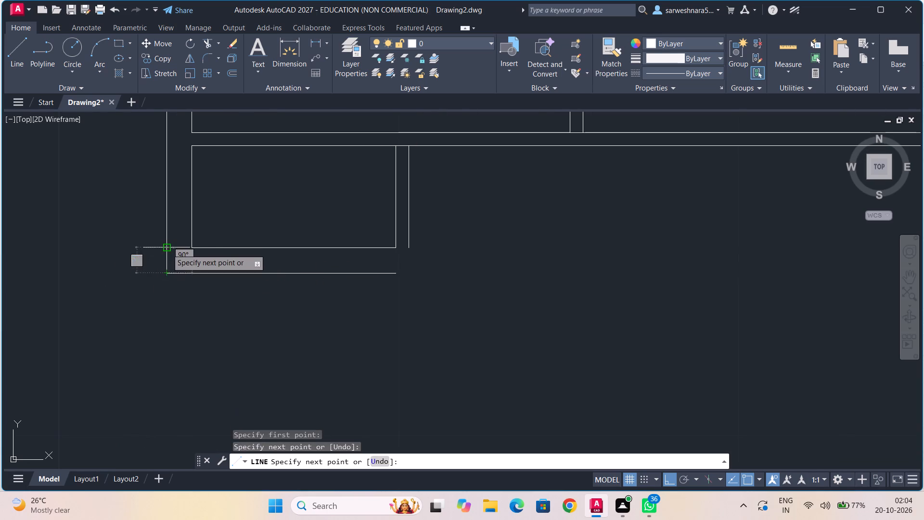
{"action": "left_click", "coordinate": [167, 249]}
{"action": "key", "text": "Escape"}
Draw the outer bottom wall line across to the plan's right side and up to the end of the right outer wall.
{"action": "left_click", "coordinate": [14, 66]}
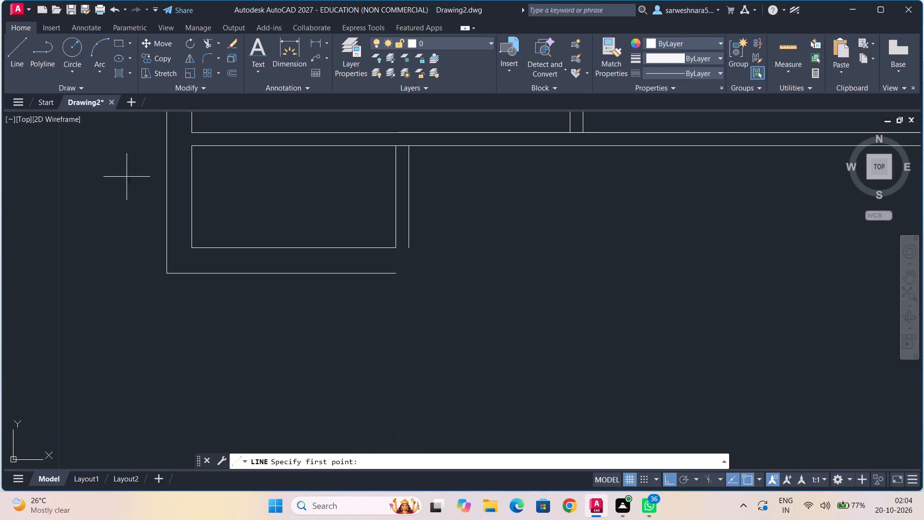
{"action": "left_click", "coordinate": [396, 274]}
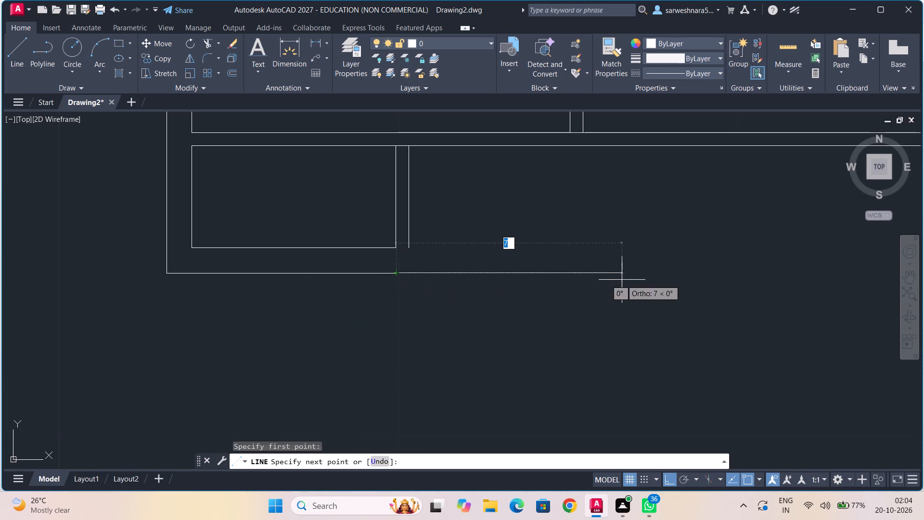
{"action": "middle_click_drag", "start_coordinate": [622, 280], "coordinate": [265, 319]}
{"action": "scroll", "coordinate": [264, 319], "scroll_direction": "down", "scroll_amount": 1}
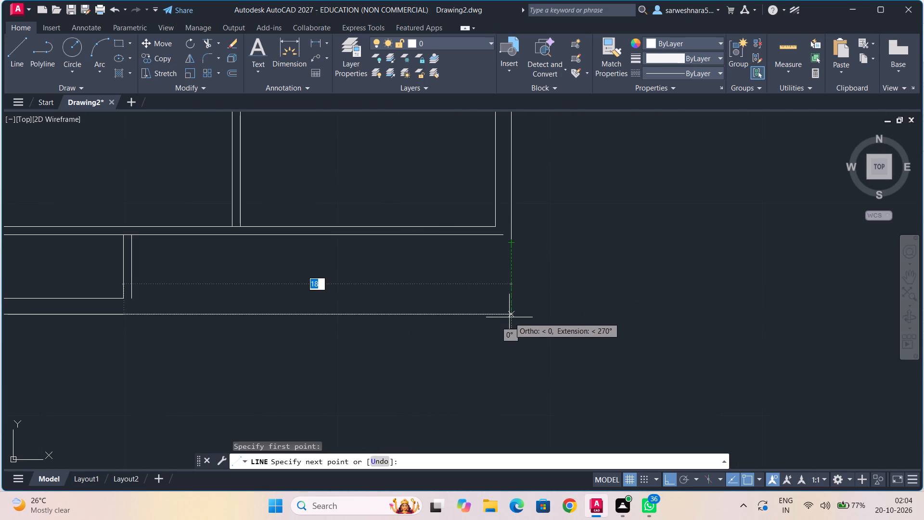
{"action": "left_click", "coordinate": [510, 317]}
{"action": "left_click", "coordinate": [513, 240]}
{"action": "key", "text": "Escape"}
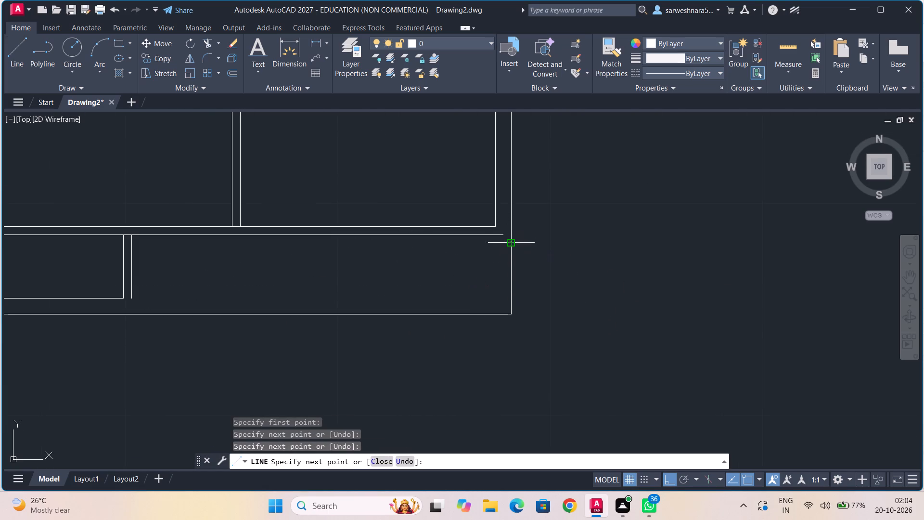
Draw a vertical line 5 long downward from the inner wall outline's lower-right corner.
{"action": "middle_click_drag", "start_coordinate": [342, 291], "coordinate": [418, 309]}
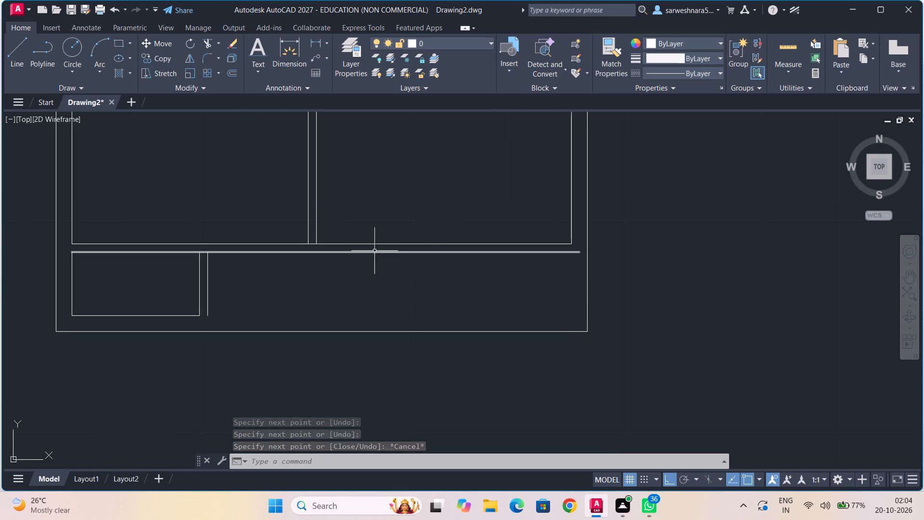
{"action": "left_click", "coordinate": [11, 39]}
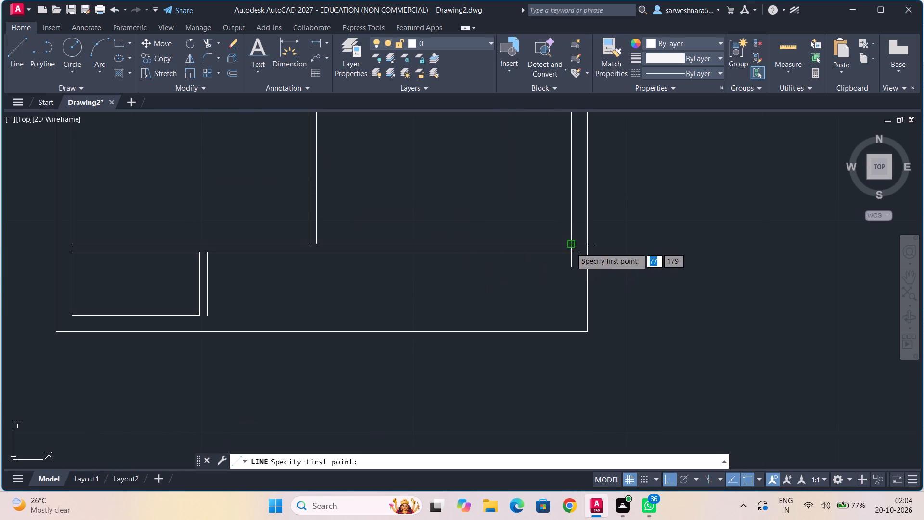
{"action": "left_click", "coordinate": [569, 245]}
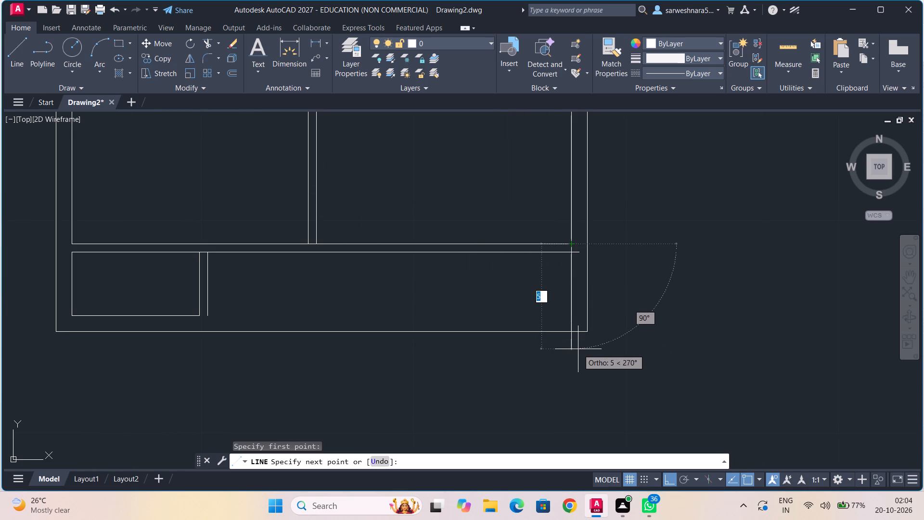
{"action": "key", "text": "5"}
{"action": "key", "text": "Return"}
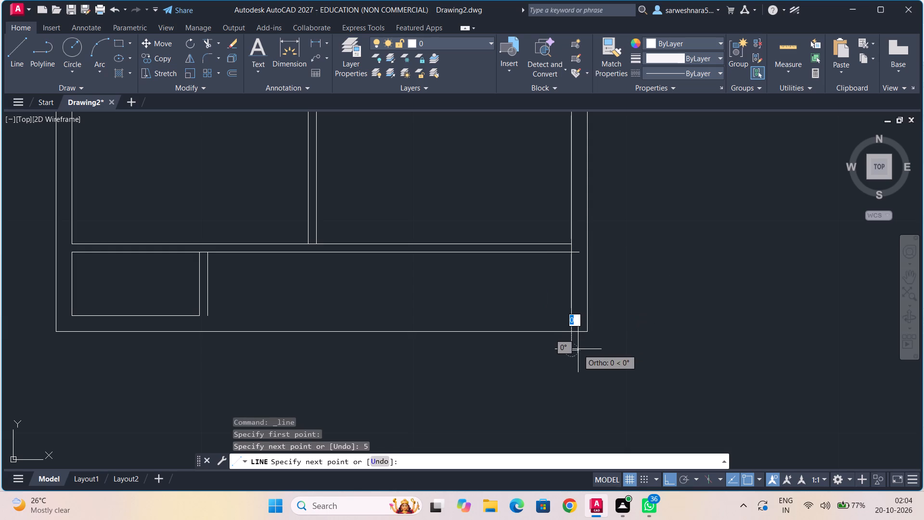
{"action": "key", "text": "Escape"}
Trim the partition line's stub past the right wall's inner line and the vertical line's overhang below the outer bottom wall line.
{"action": "left_click_drag", "start_coordinate": [208, 39], "coordinate": [217, 46]}
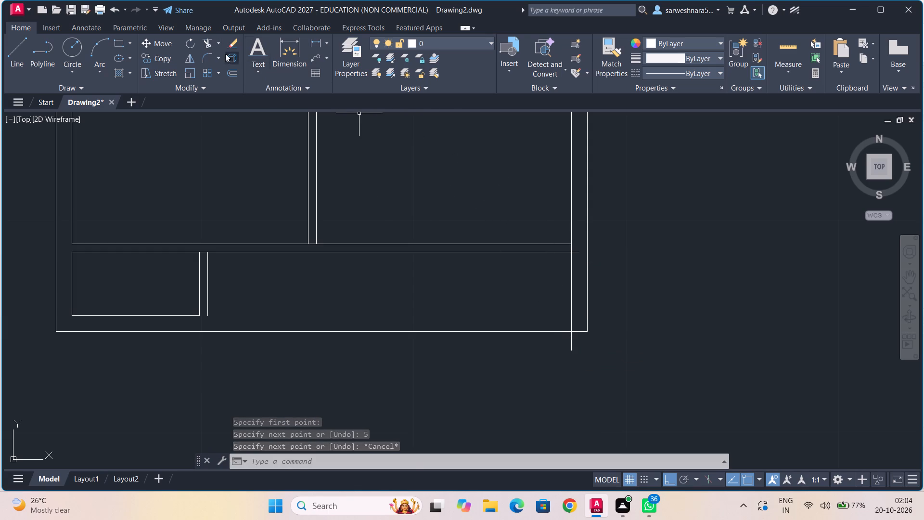
{"action": "left_click", "coordinate": [208, 43]}
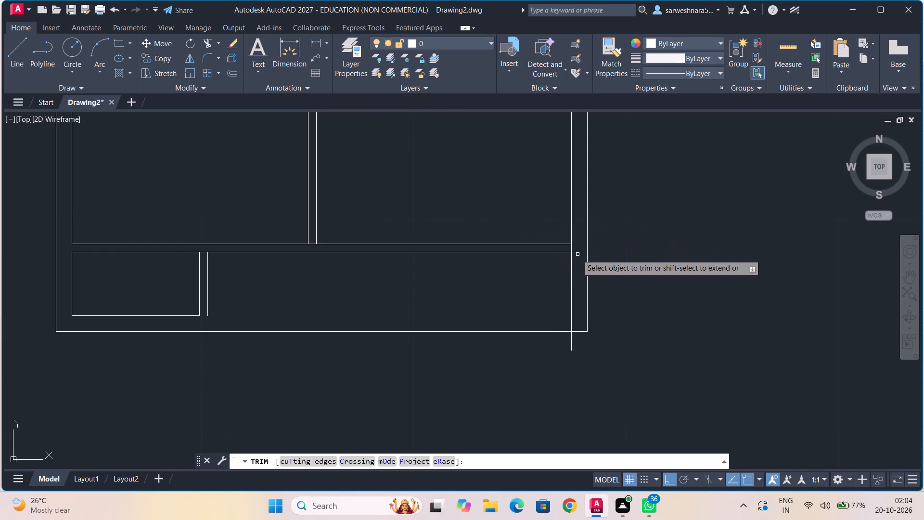
{"action": "left_click", "coordinate": [577, 252]}
{"action": "left_click", "coordinate": [572, 339]}
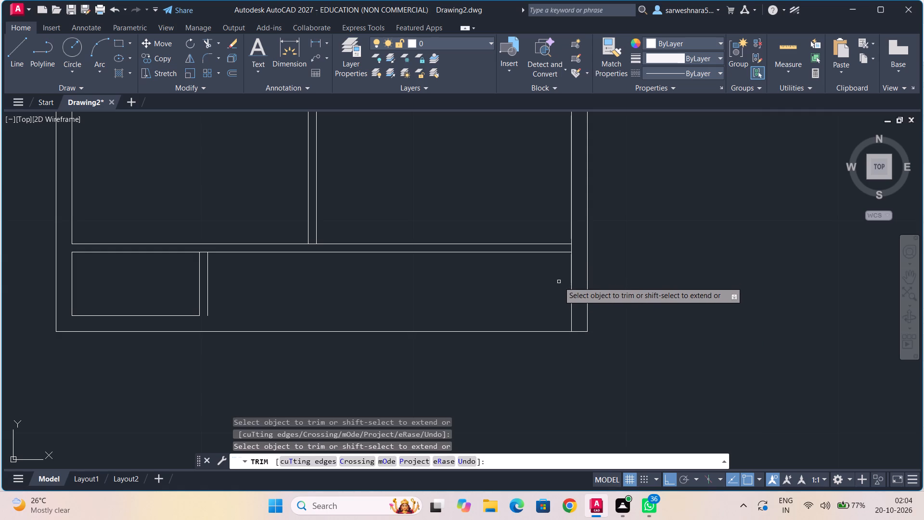
{"action": "left_click", "coordinate": [492, 241]}
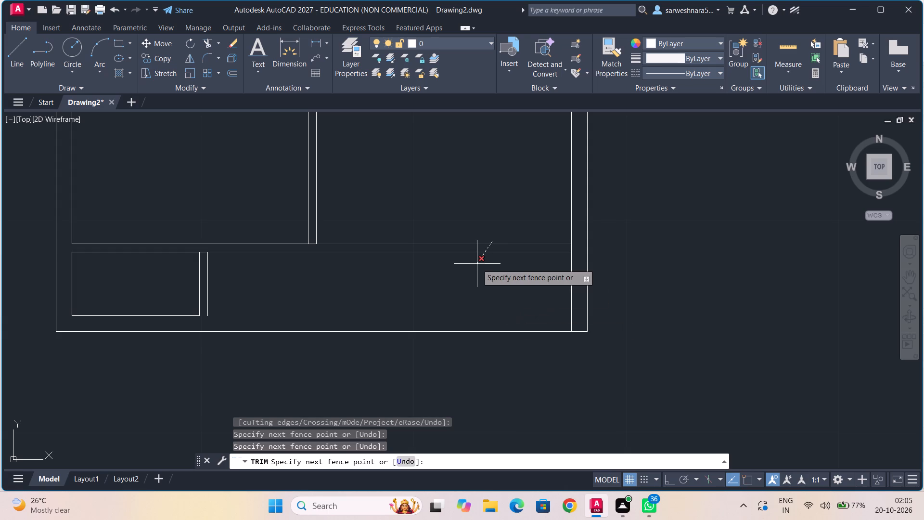
{"action": "key", "text": "Escape"}
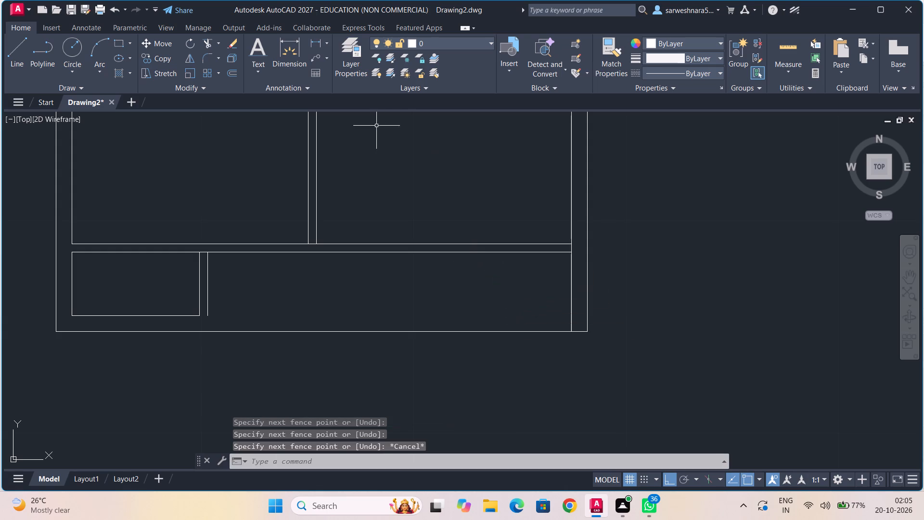
Draw three connected 0.375 lines down, across and up, carrying the vertical partition's lower end through the horizontal partition.
{"action": "scroll", "coordinate": [387, 206], "scroll_direction": "up", "scroll_amount": 1}
{"action": "middle_click_drag", "start_coordinate": [387, 206], "coordinate": [391, 208]}
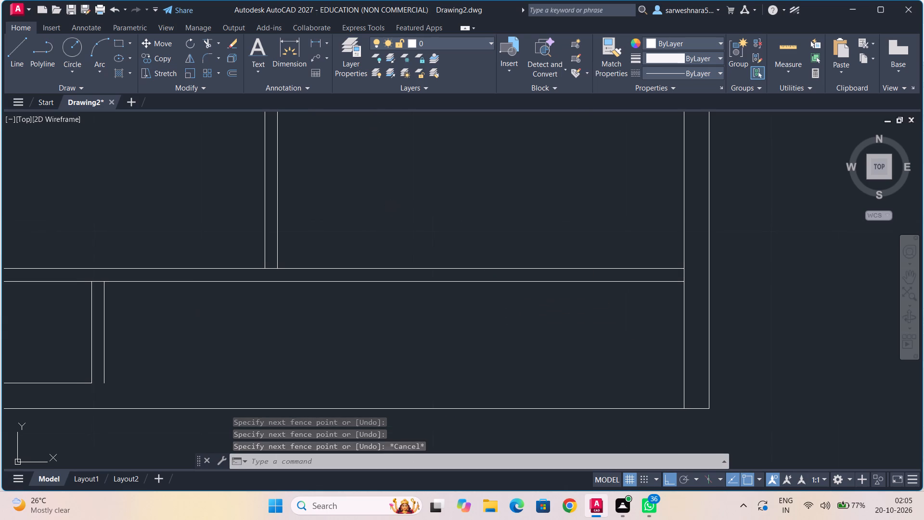
{"action": "left_click", "coordinate": [27, 57]}
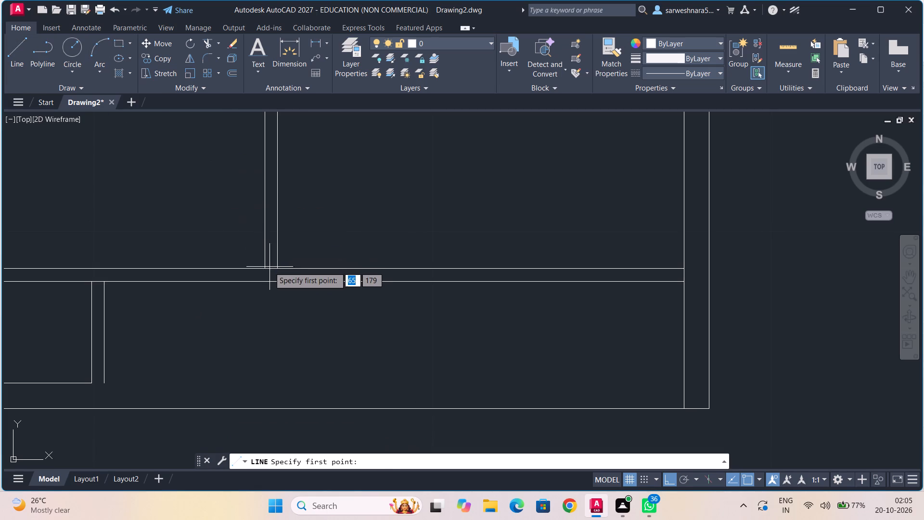
{"action": "left_click", "coordinate": [265, 267]}
{"action": "type", "text": "0.375"}
{"action": "key", "text": "Return"}
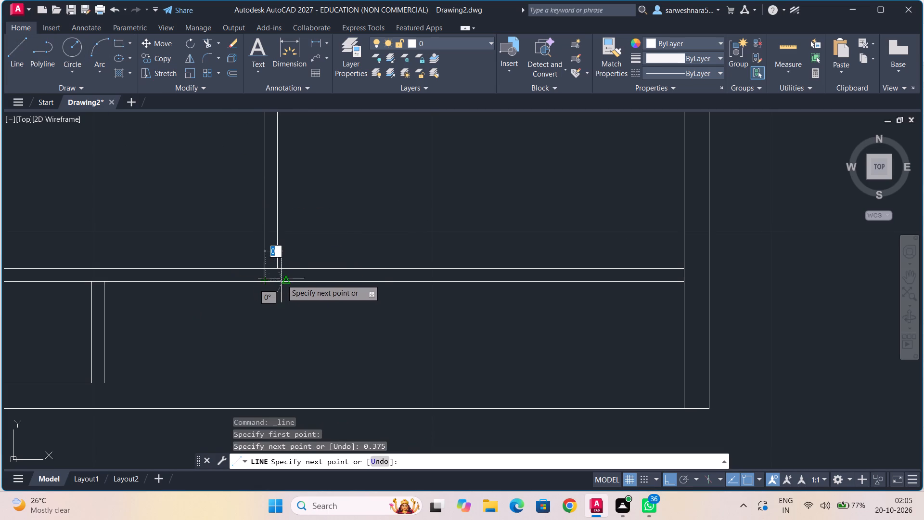
{"action": "type", "text": "0.375"}
{"action": "key", "text": "Return"}
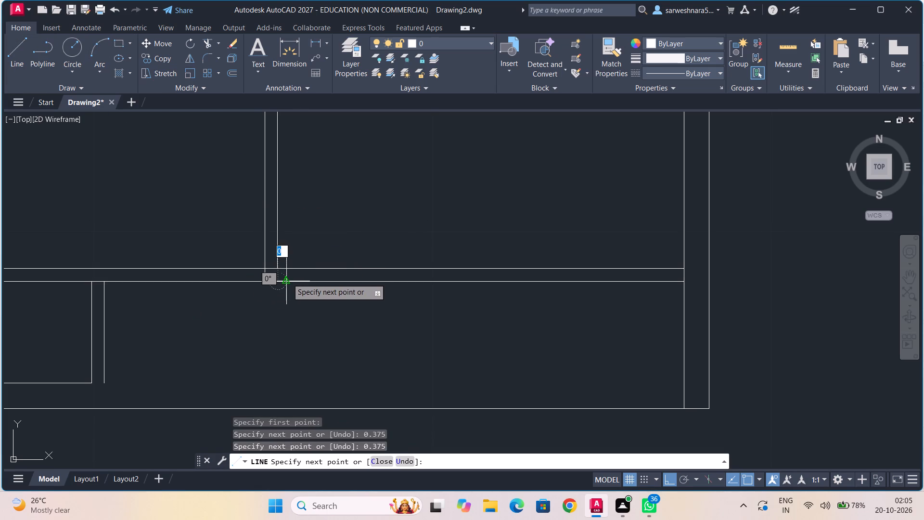
{"action": "type", "text": "0.375"}
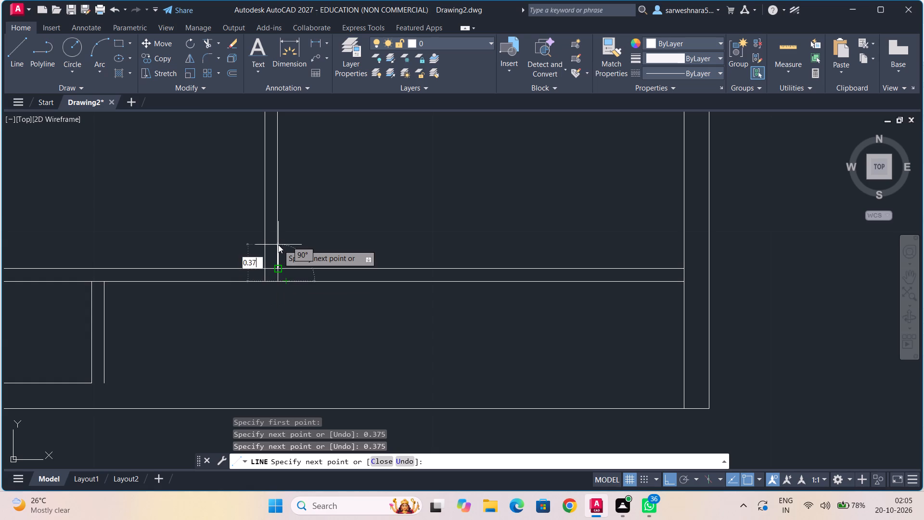
{"action": "key", "text": "Return"}
{"action": "key", "text": "Escape"}
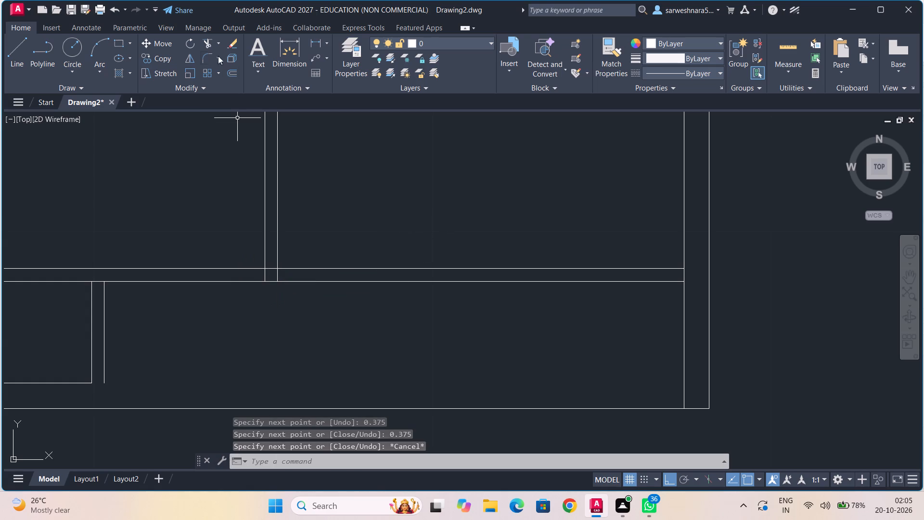
Trim away both horizontal partition lines between the vertical partition and the right wall's inner line.
{"action": "left_click", "coordinate": [210, 42]}
{"action": "left_click", "coordinate": [683, 274]}
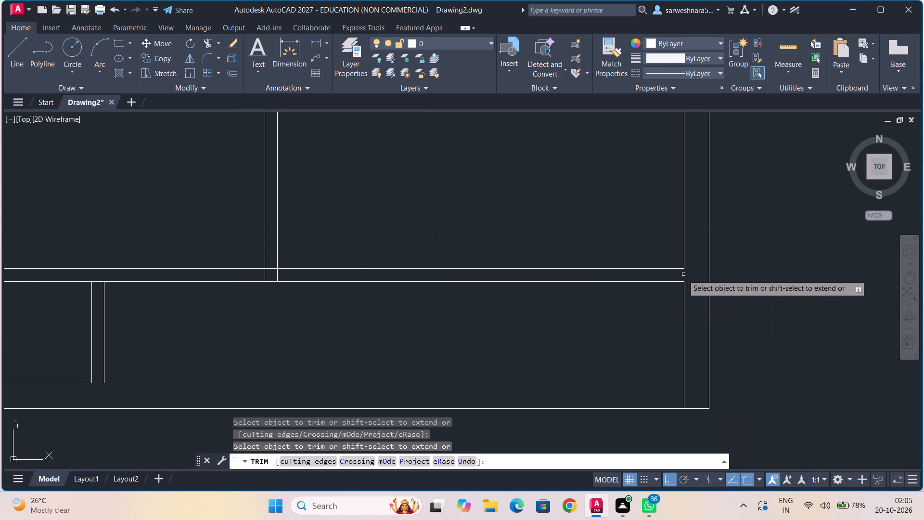
{"action": "left_click", "coordinate": [639, 268]}
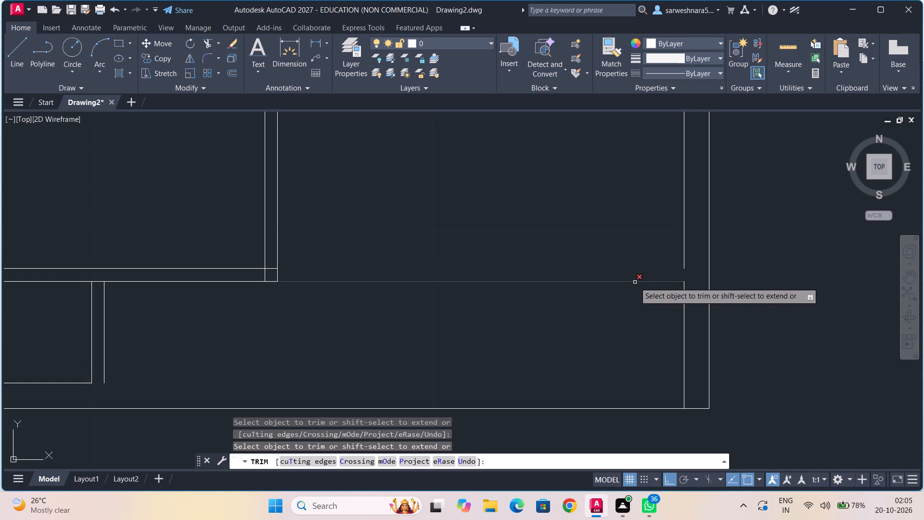
{"action": "key", "text": "ctrl+z"}
{"action": "key", "text": "ctrl+z"}
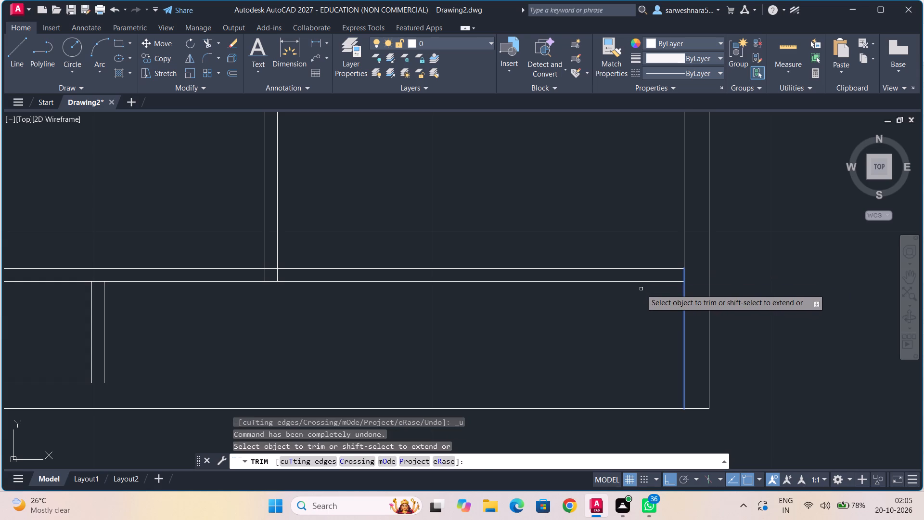
{"action": "left_click", "coordinate": [618, 269]}
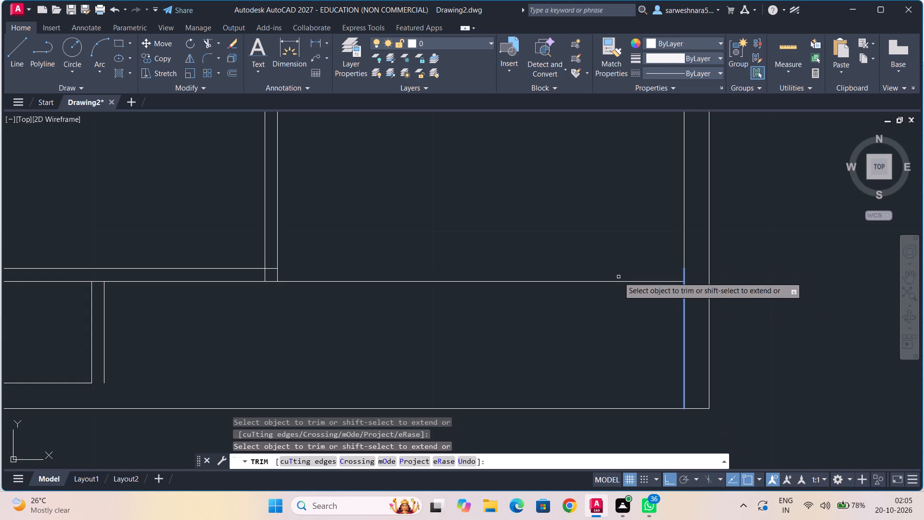
{"action": "left_click", "coordinate": [622, 282]}
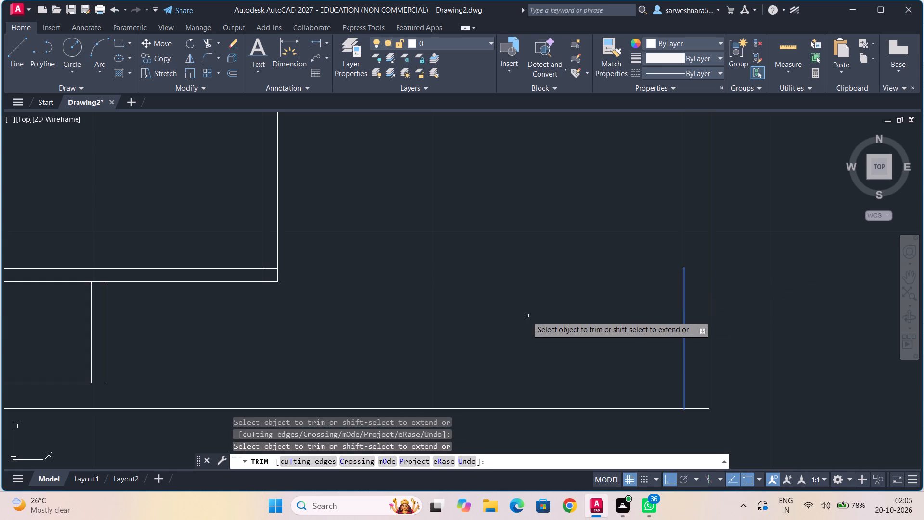
Offset the outer bottom wall line 0.75 inward, in line with the bottom of the 6 by 3 room.
{"action": "middle_click_drag", "start_coordinate": [413, 325], "coordinate": [408, 322]}
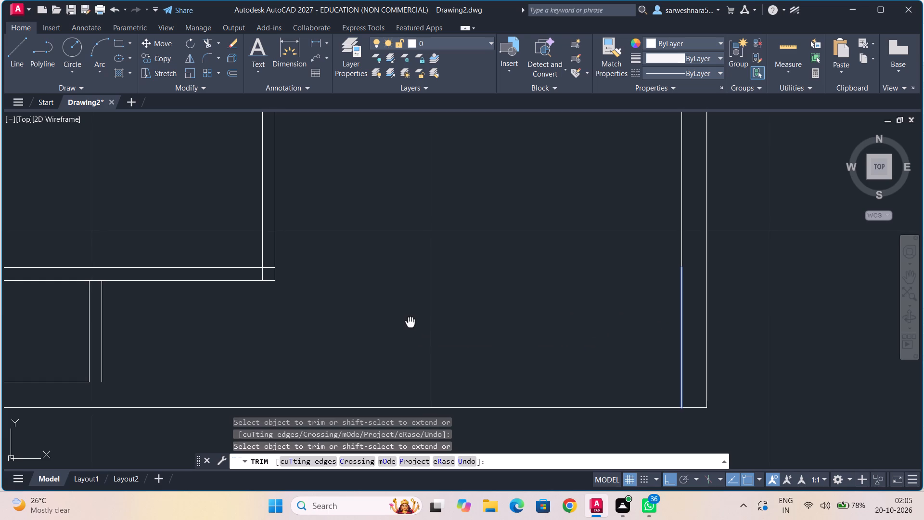
{"action": "middle_click_drag", "start_coordinate": [408, 322], "coordinate": [401, 269]}
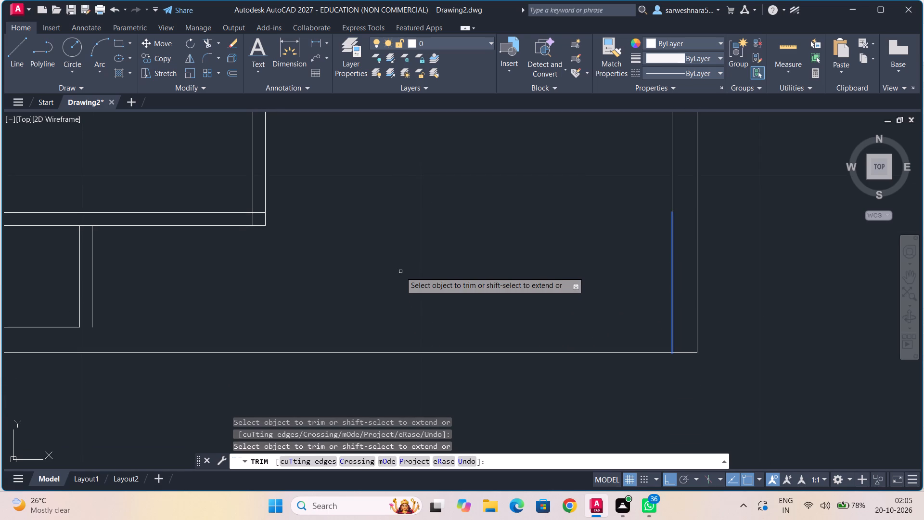
{"action": "scroll", "coordinate": [405, 274], "scroll_direction": "down", "scroll_amount": 1}
{"action": "middle_click_drag", "start_coordinate": [417, 275], "coordinate": [512, 257]}
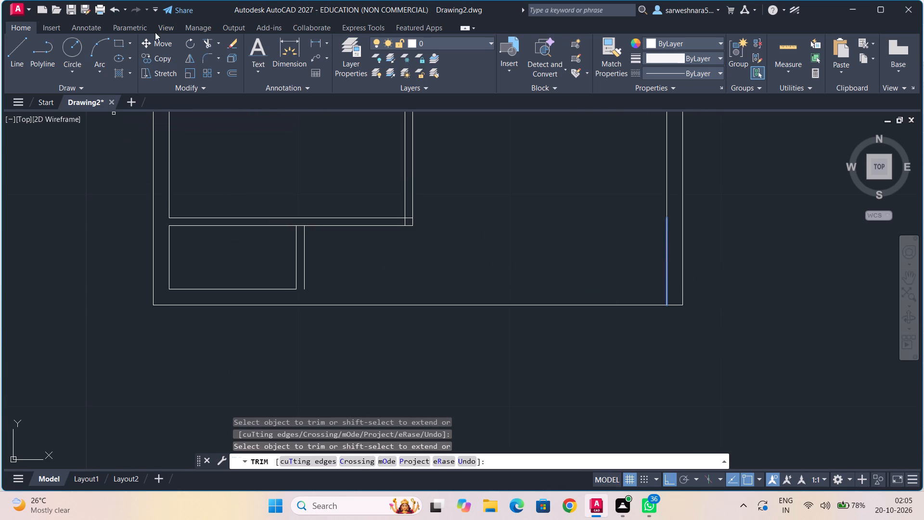
{"action": "left_click", "coordinate": [229, 72]}
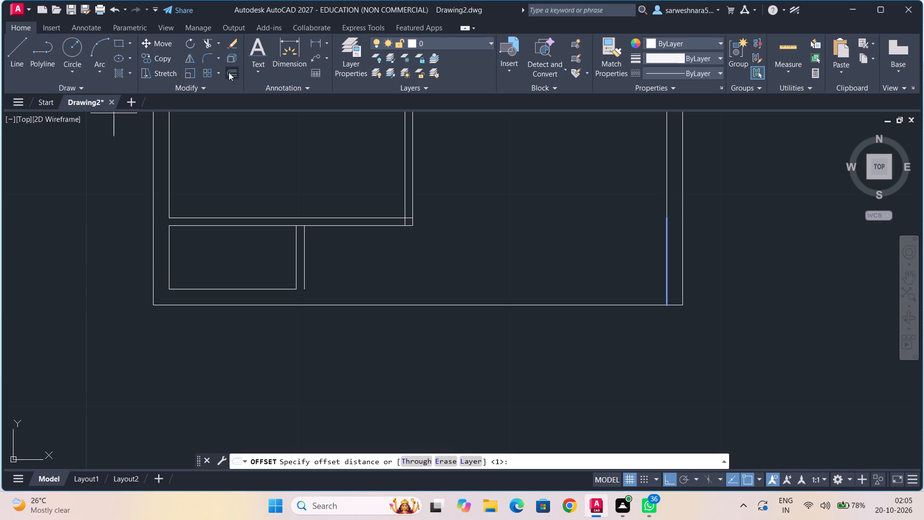
{"action": "type", "text": "0."}
{"action": "key", "text": "3"}
{"action": "key", "text": "BackSpace"}
{"action": "type", "text": "75"}
{"action": "key", "text": "Return"}
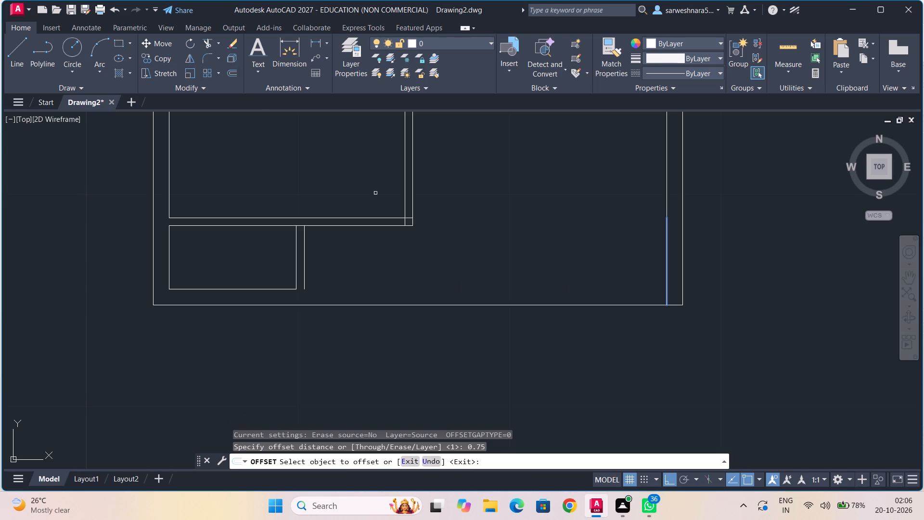
{"action": "left_click", "coordinate": [466, 303]}
{"action": "left_click", "coordinate": [468, 299]}
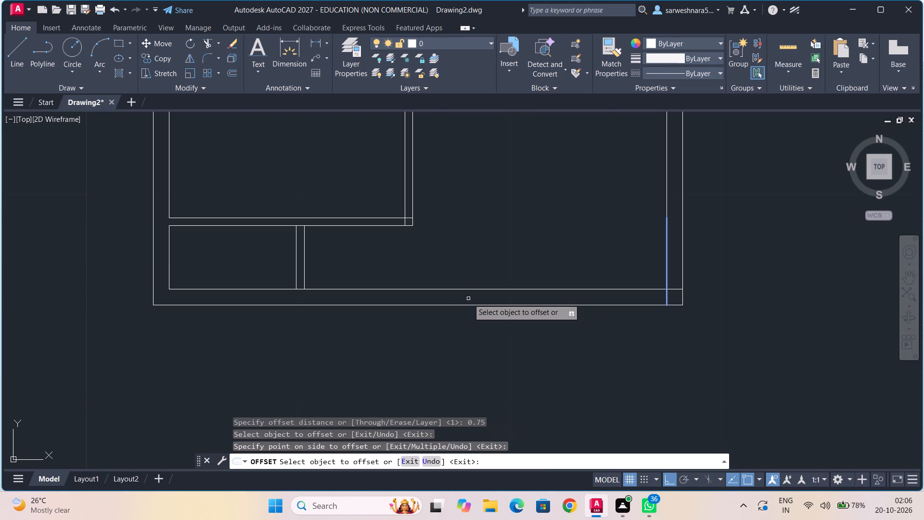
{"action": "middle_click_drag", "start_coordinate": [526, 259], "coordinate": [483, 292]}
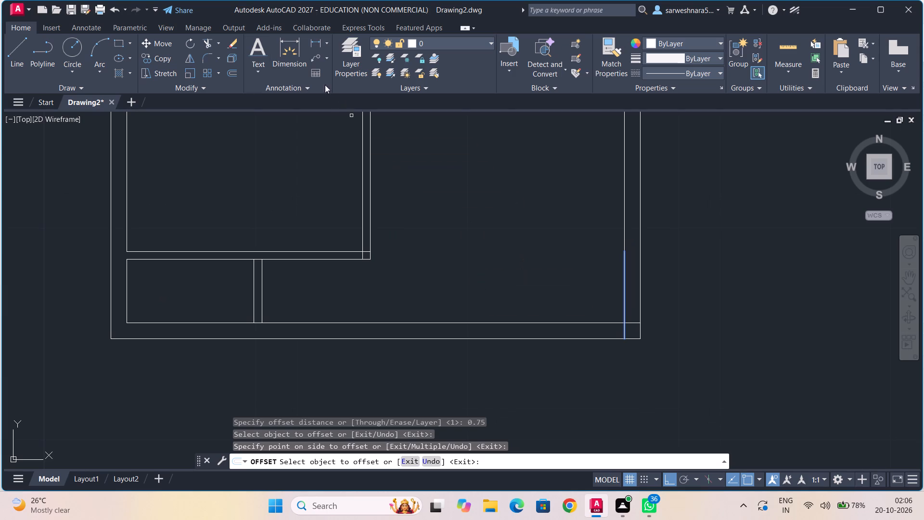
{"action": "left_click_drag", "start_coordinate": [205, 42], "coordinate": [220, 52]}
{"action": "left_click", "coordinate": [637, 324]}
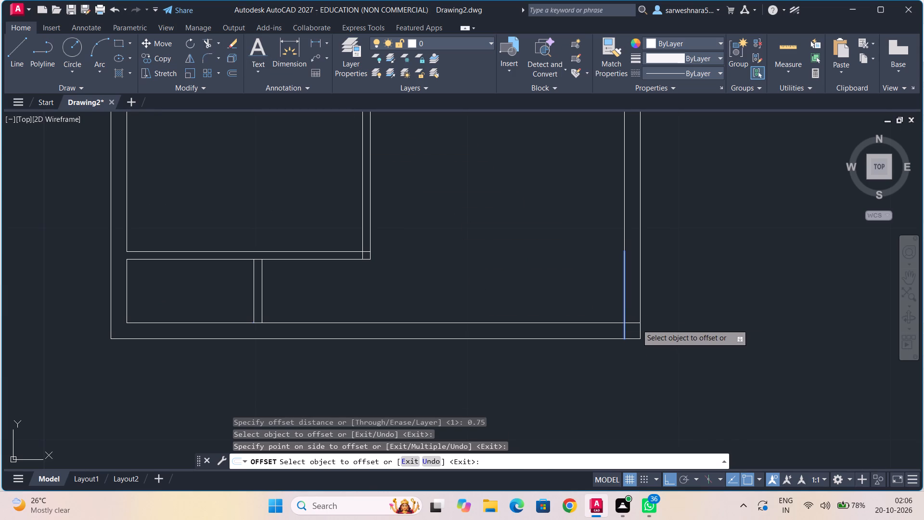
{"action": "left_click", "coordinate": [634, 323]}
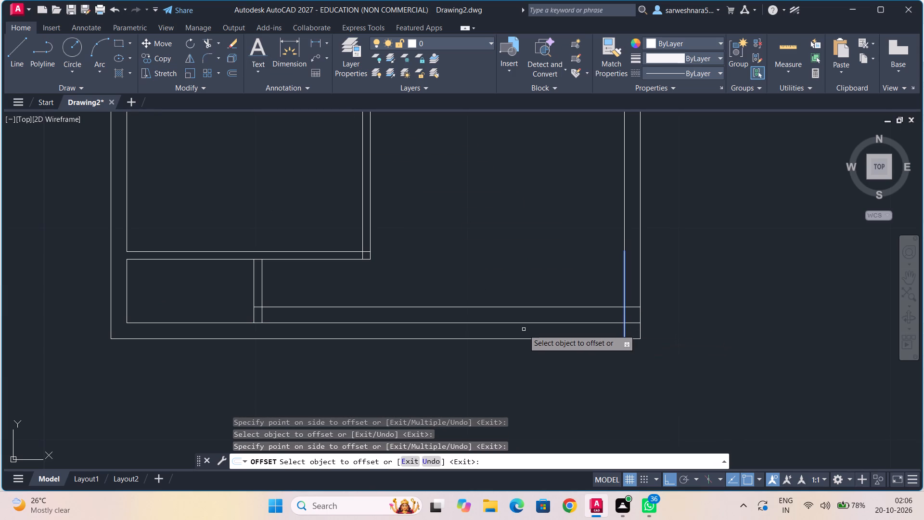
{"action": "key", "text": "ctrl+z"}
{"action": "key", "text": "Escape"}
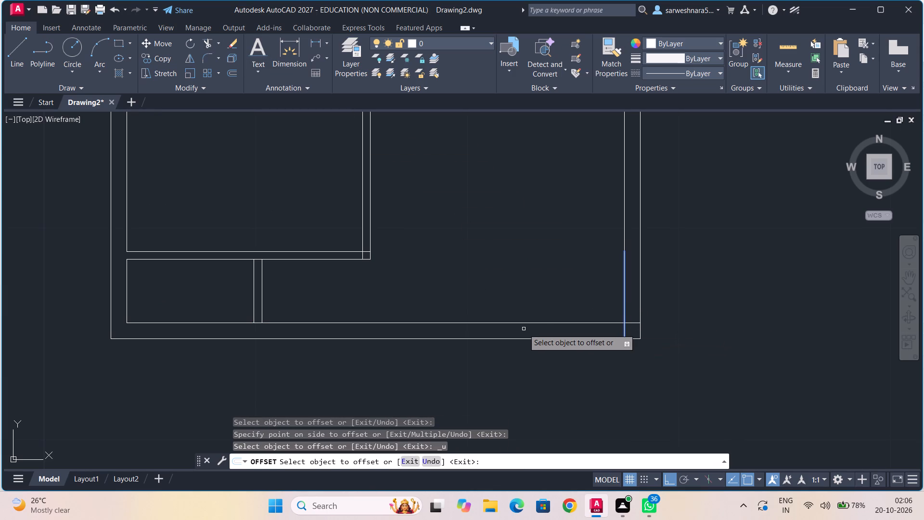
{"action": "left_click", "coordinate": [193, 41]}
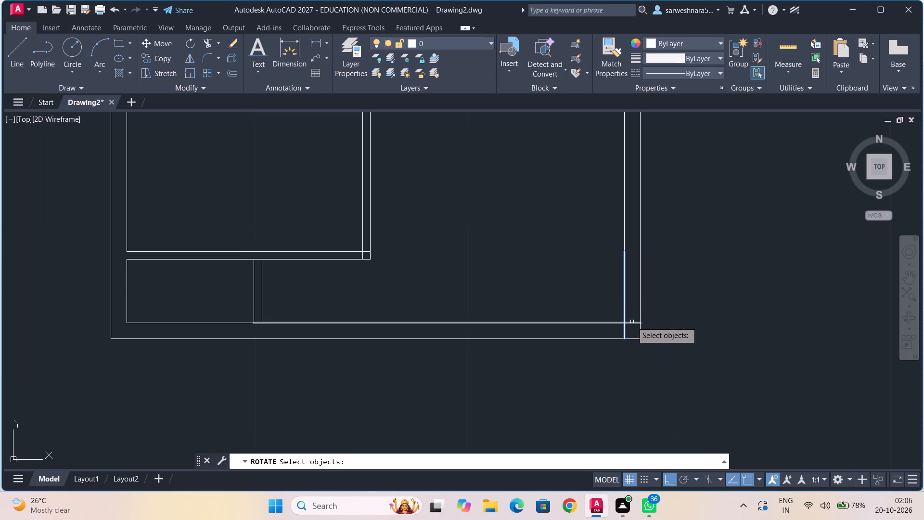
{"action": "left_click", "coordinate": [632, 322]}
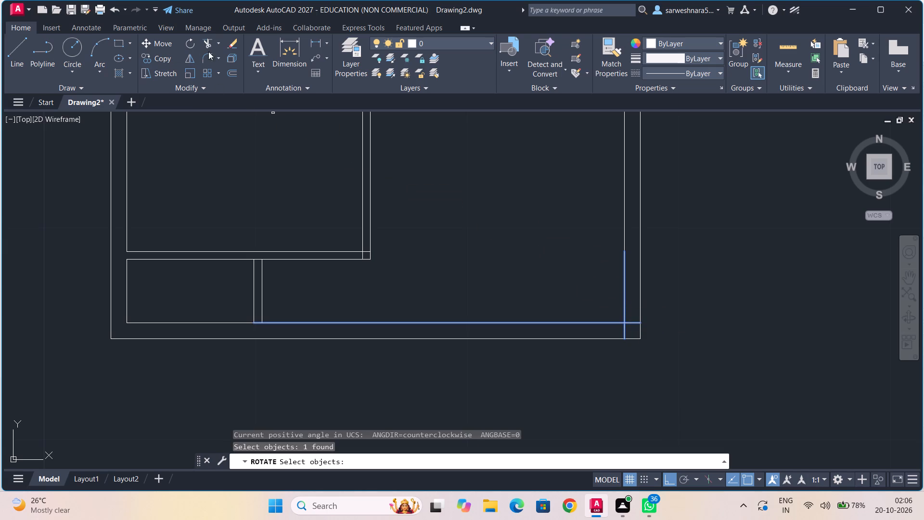
Trim the two inner wall lines where they overshoot each other at the outer wall's lower-right corner.
{"action": "left_click", "coordinate": [205, 40]}
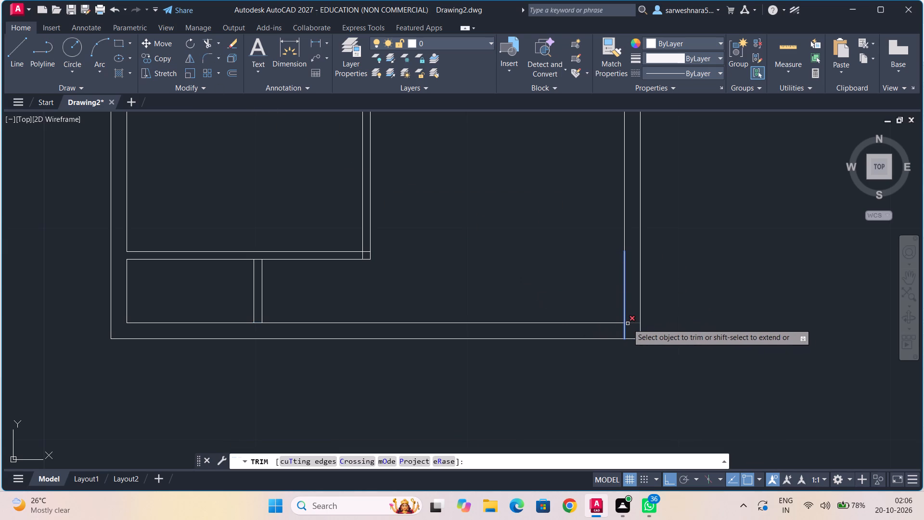
{"action": "left_click", "coordinate": [631, 322]}
{"action": "key", "text": "Escape"}
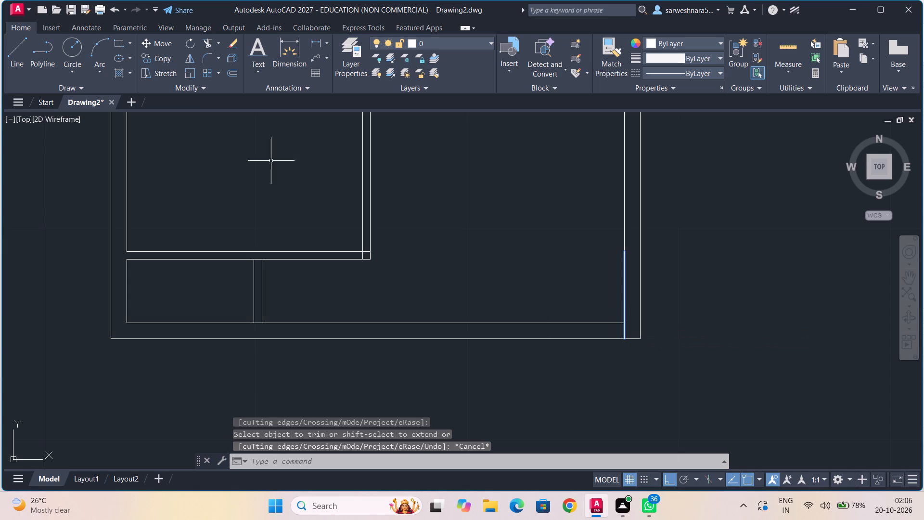
{"action": "left_click", "coordinate": [201, 43]}
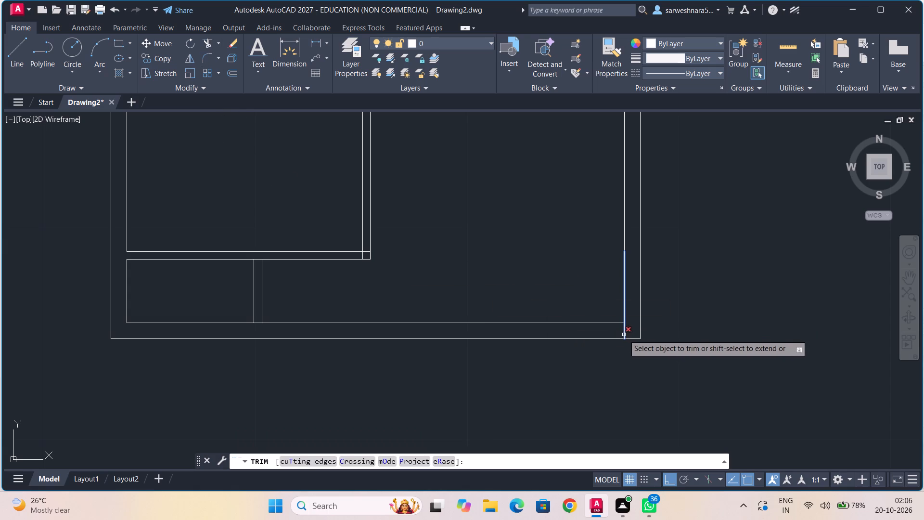
{"action": "left_click", "coordinate": [628, 329]}
{"action": "left_click", "coordinate": [625, 331]}
{"action": "left_click", "coordinate": [625, 330]}
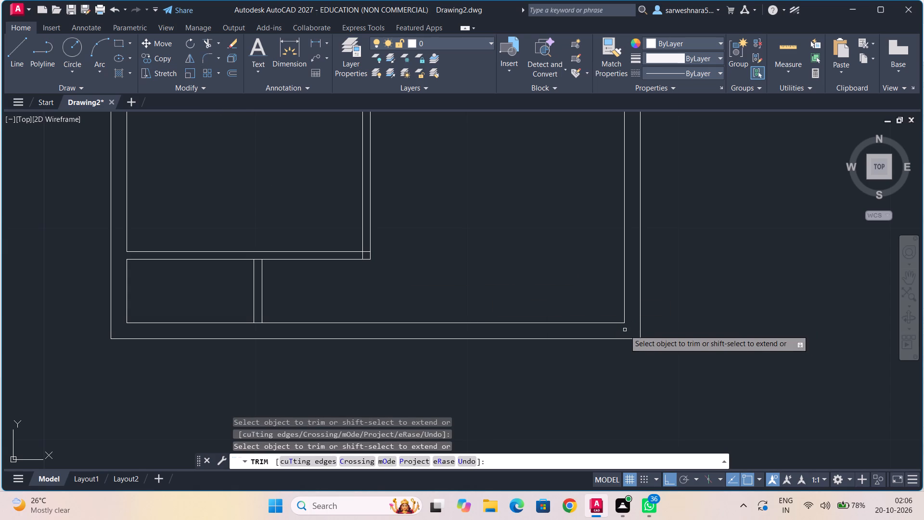
Draw a 12 by 9 room outline from the inner lower-right wall corner: 9 up, 12 across, and 9 down.
{"action": "middle_click_drag", "start_coordinate": [557, 286], "coordinate": [399, 374]}
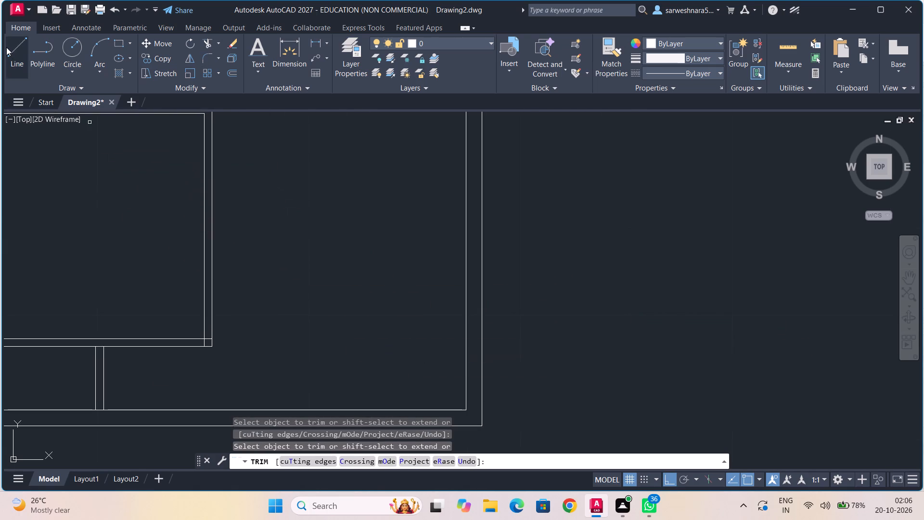
{"action": "left_click", "coordinate": [6, 47]}
{"action": "middle_click_drag", "start_coordinate": [360, 361], "coordinate": [345, 325]}
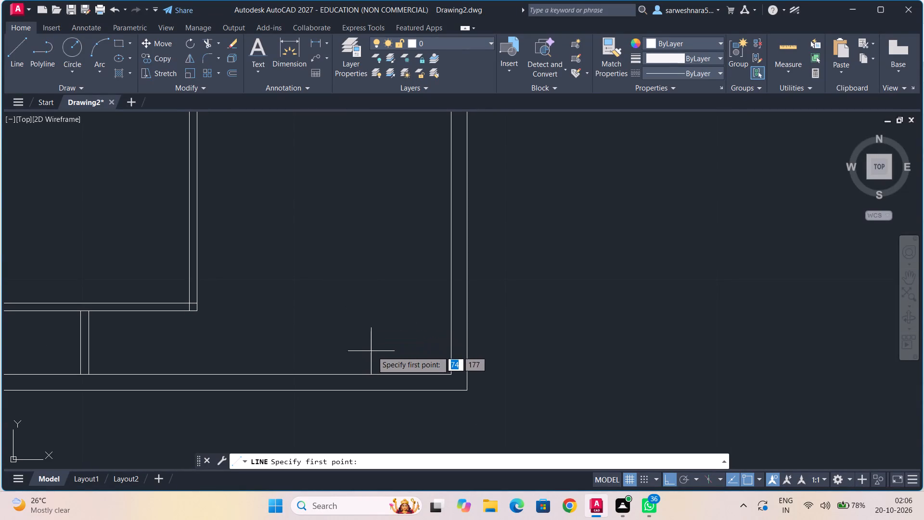
{"action": "left_click", "coordinate": [452, 372]}
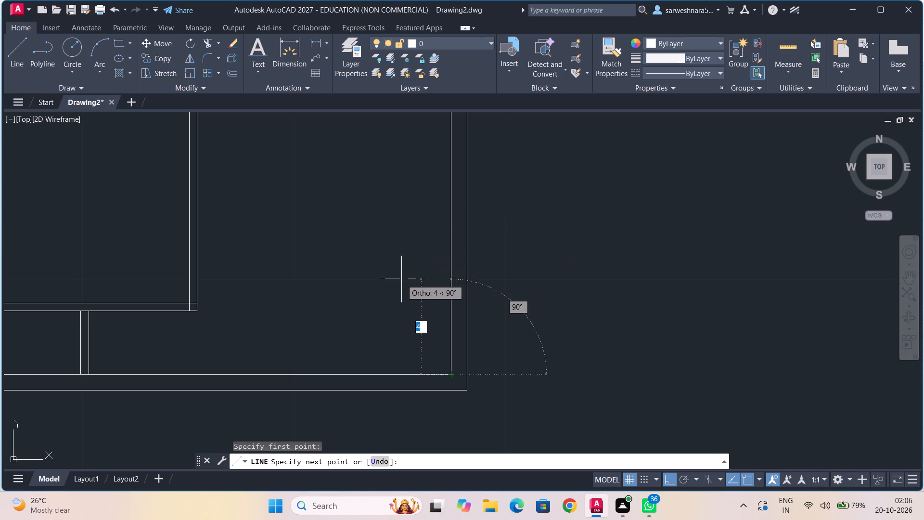
{"action": "key", "text": "9"}
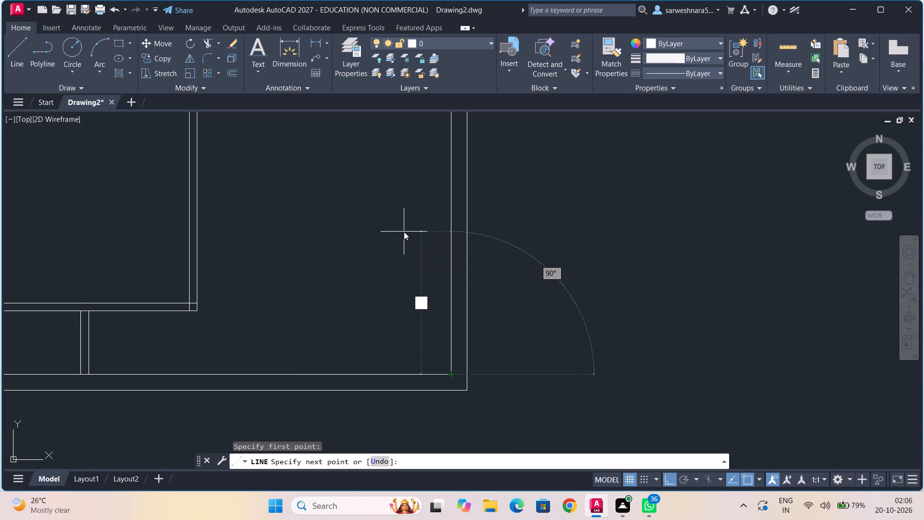
{"action": "key", "text": "Return"}
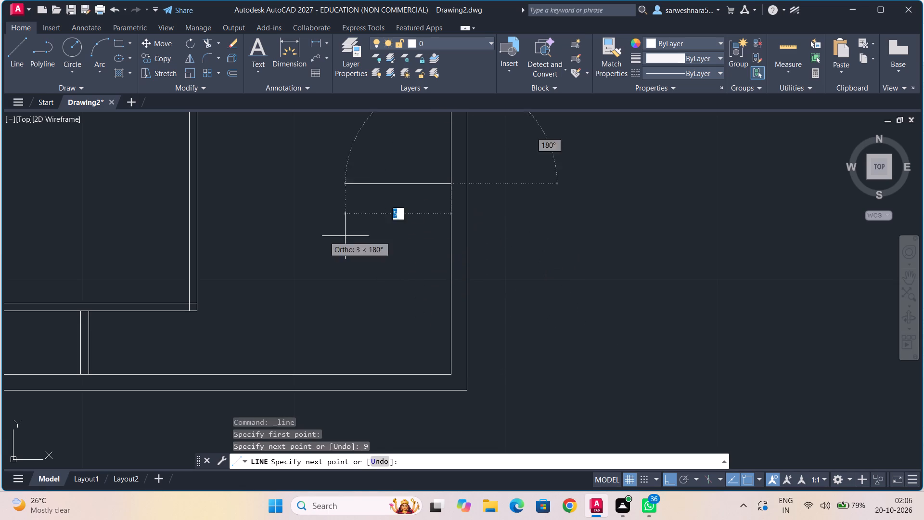
{"action": "type", "text": "12"}
{"action": "key", "text": "Return"}
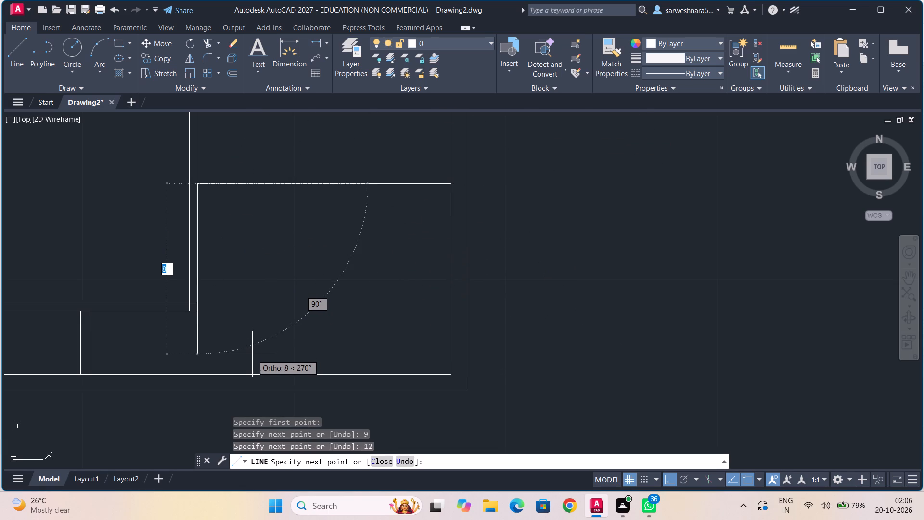
{"action": "key", "text": "9"}
{"action": "key", "text": "Return"}
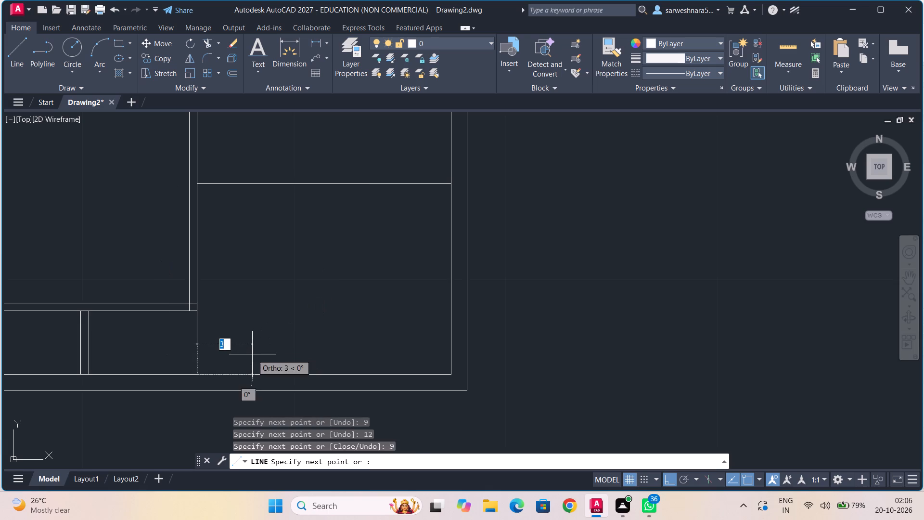
{"action": "key", "text": "Escape"}
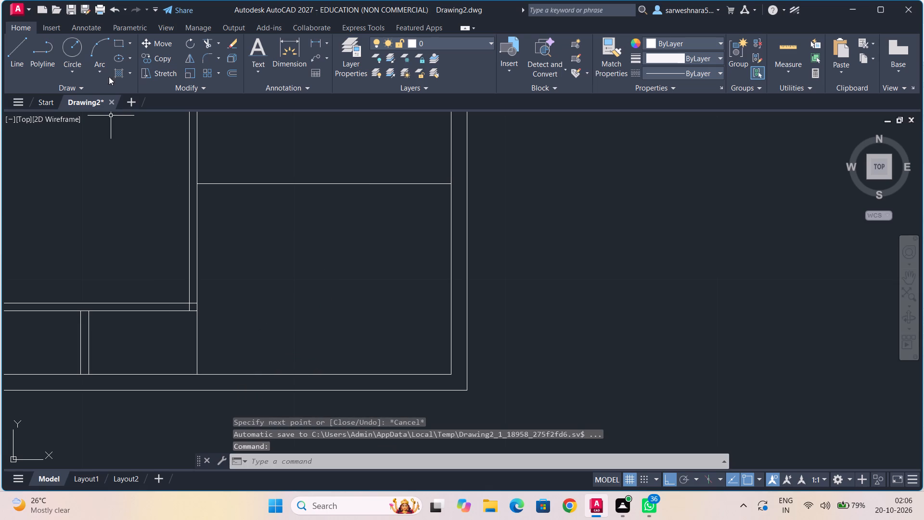
Offset the top line of the 12 by 9 room 0.375 upward.
{"action": "left_click", "coordinate": [234, 73]}
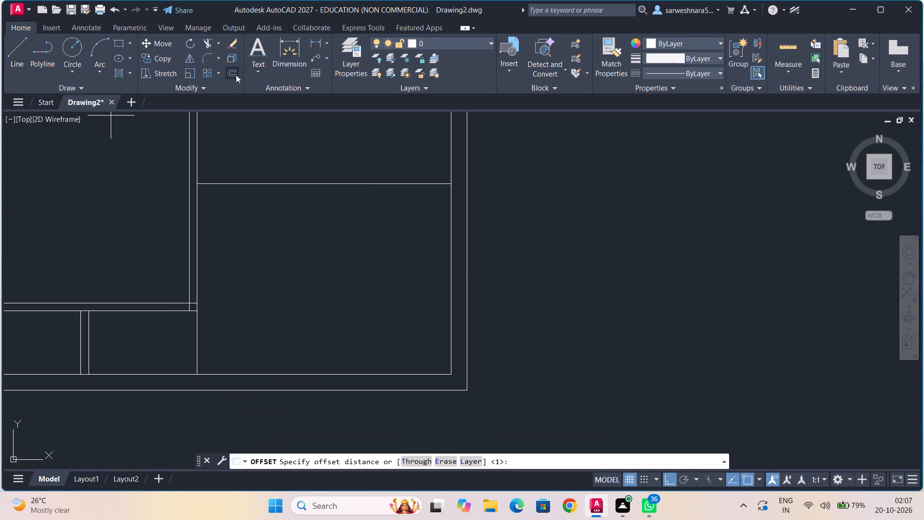
{"action": "type", "text": "0.375"}
{"action": "key", "text": "Return"}
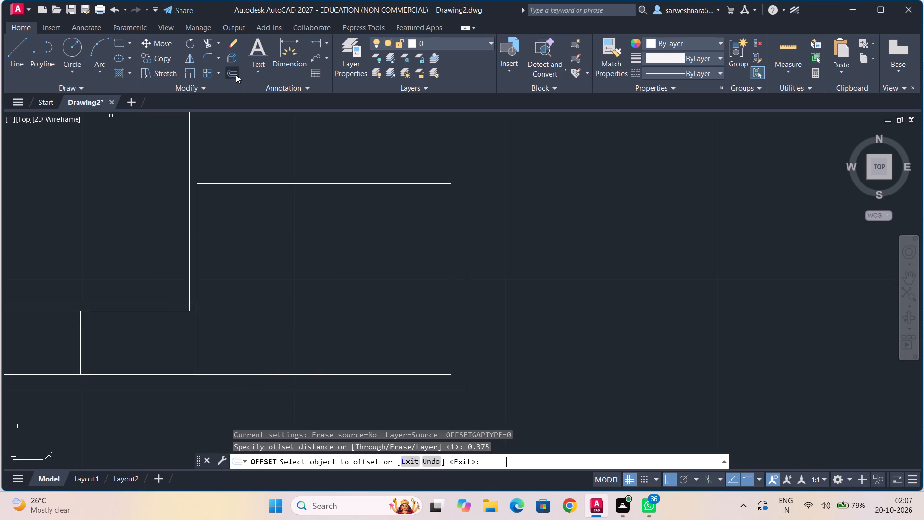
{"action": "left_click", "coordinate": [371, 185]}
{"action": "left_click", "coordinate": [372, 169]}
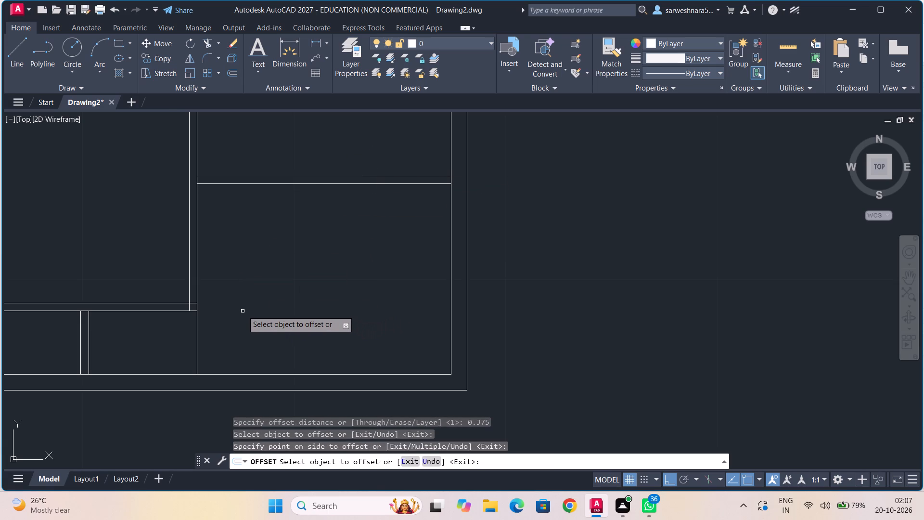
Trim the 12 by 9 room's left line below the horizontal partition and the overlapping partition stubs at that corner.
{"action": "scroll", "coordinate": [243, 311], "scroll_direction": "up", "scroll_amount": 1}
{"action": "middle_click_drag", "start_coordinate": [243, 311], "coordinate": [289, 296]}
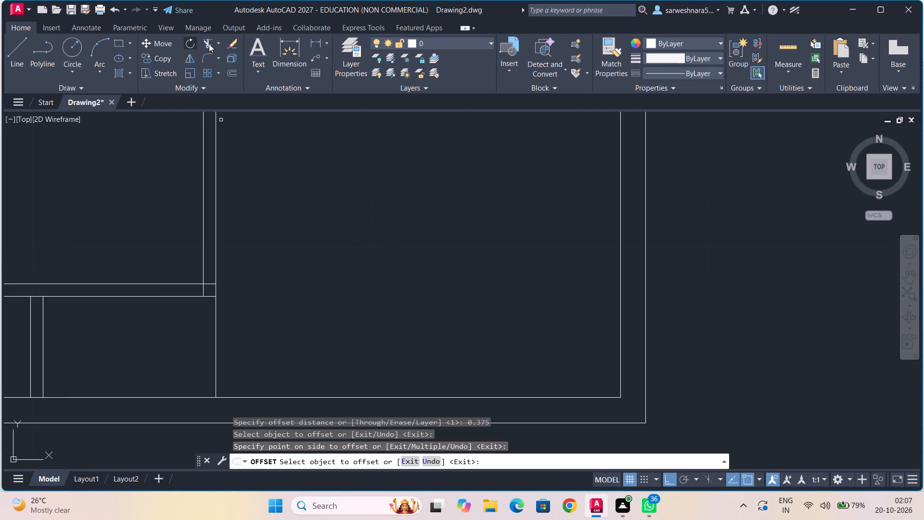
{"action": "left_click", "coordinate": [207, 43]}
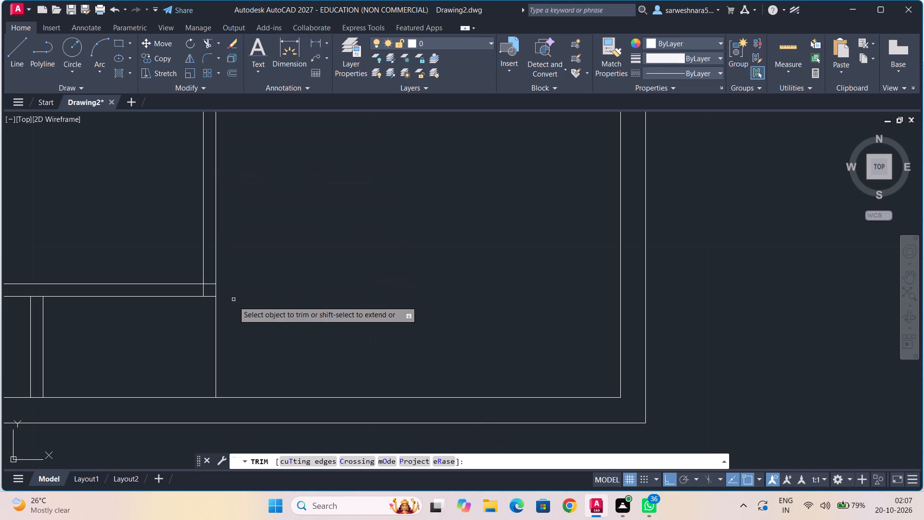
{"action": "left_click", "coordinate": [216, 316]}
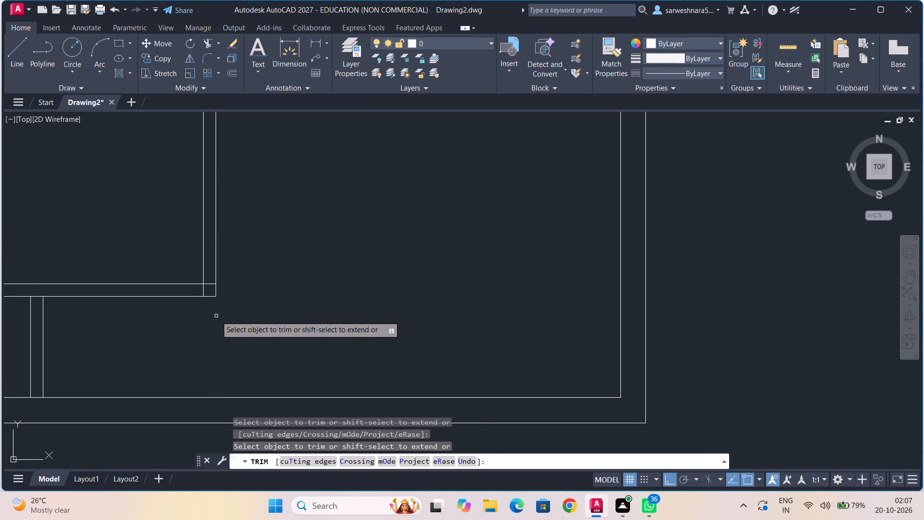
{"action": "left_click", "coordinate": [211, 284]}
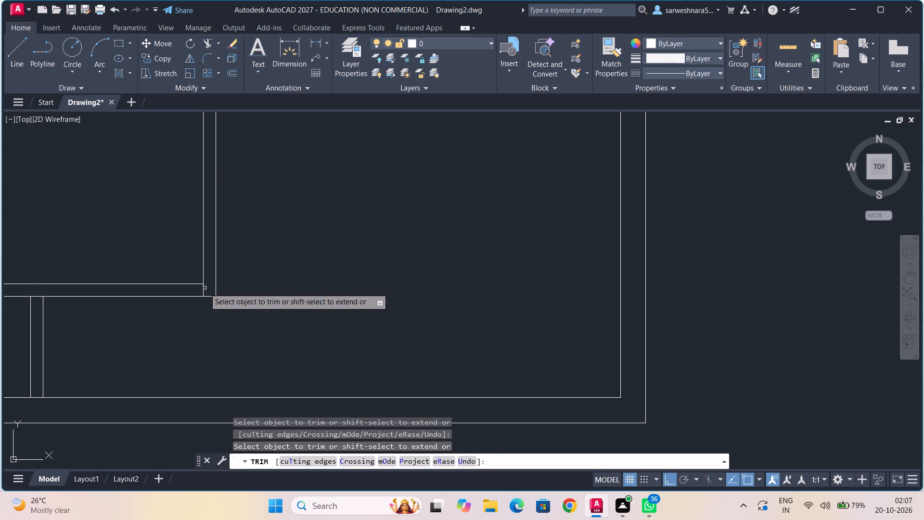
{"action": "left_click", "coordinate": [205, 288]}
Draw a 6.5 by 4 room outline against the right wall's inner line, directly below the horizontal partition above the open area.
{"action": "scroll", "coordinate": [278, 267], "scroll_direction": "down", "scroll_amount": 1}
{"action": "middle_click_drag", "start_coordinate": [278, 267], "coordinate": [213, 375]}
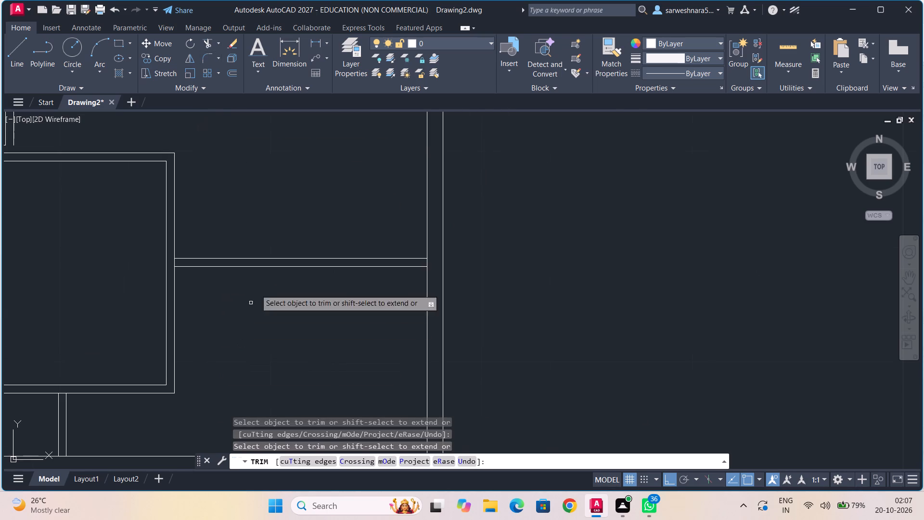
{"action": "middle_click_drag", "start_coordinate": [276, 214], "coordinate": [245, 352]}
{"action": "scroll", "coordinate": [253, 325], "scroll_direction": "down", "scroll_amount": 2}
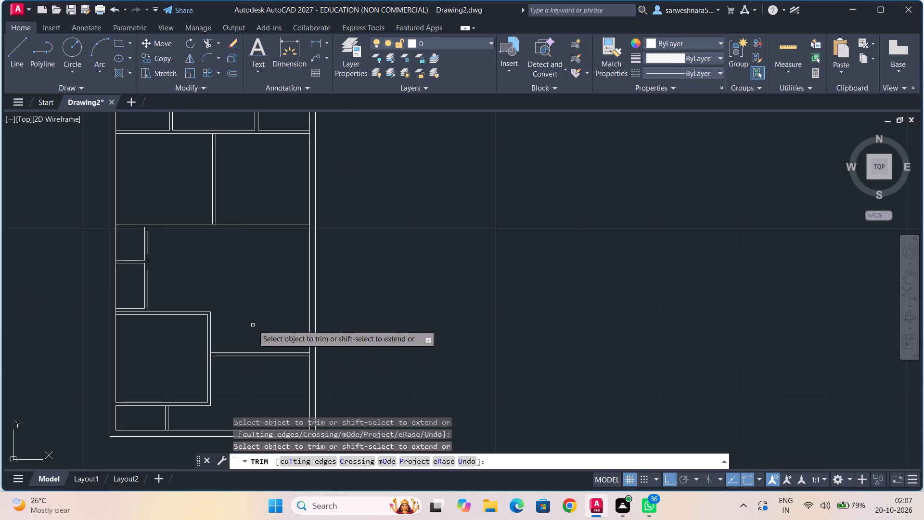
{"action": "left_click", "coordinate": [25, 56]}
{"action": "scroll", "coordinate": [306, 272], "scroll_direction": "up", "scroll_amount": 2}
{"action": "middle_click_drag", "start_coordinate": [306, 272], "coordinate": [303, 325]}
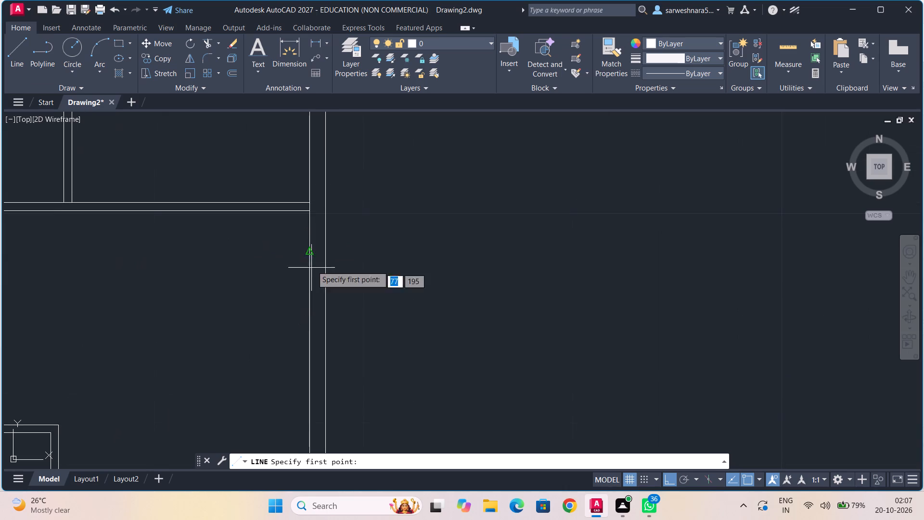
{"action": "left_click", "coordinate": [308, 214]}
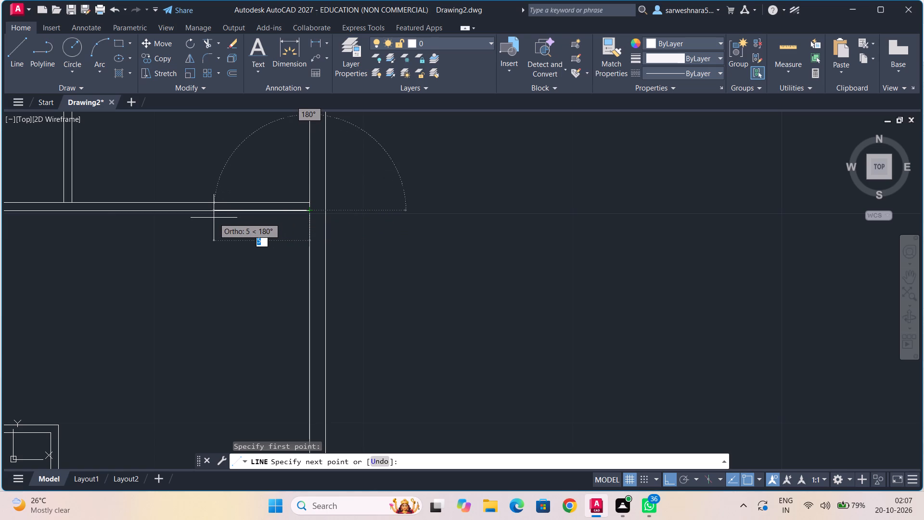
{"action": "type", "text": "6.5"}
{"action": "key", "text": "Return"}
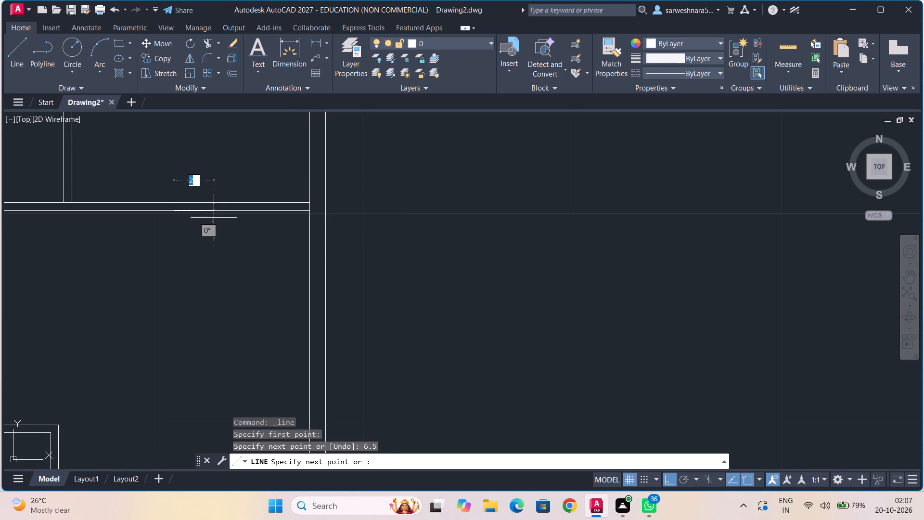
{"action": "key", "text": "4"}
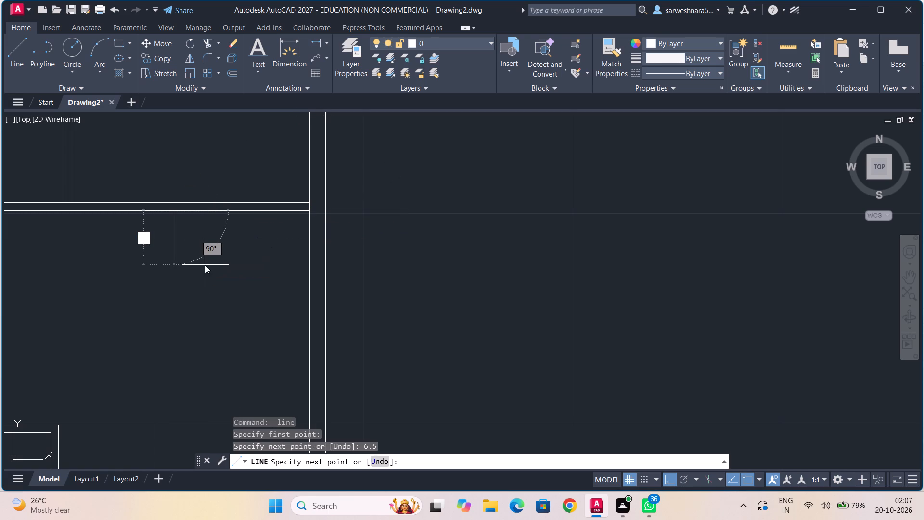
{"action": "key", "text": "Return"}
{"action": "type", "text": "6.5"}
{"action": "key", "text": "Return"}
{"action": "key", "text": "Escape"}
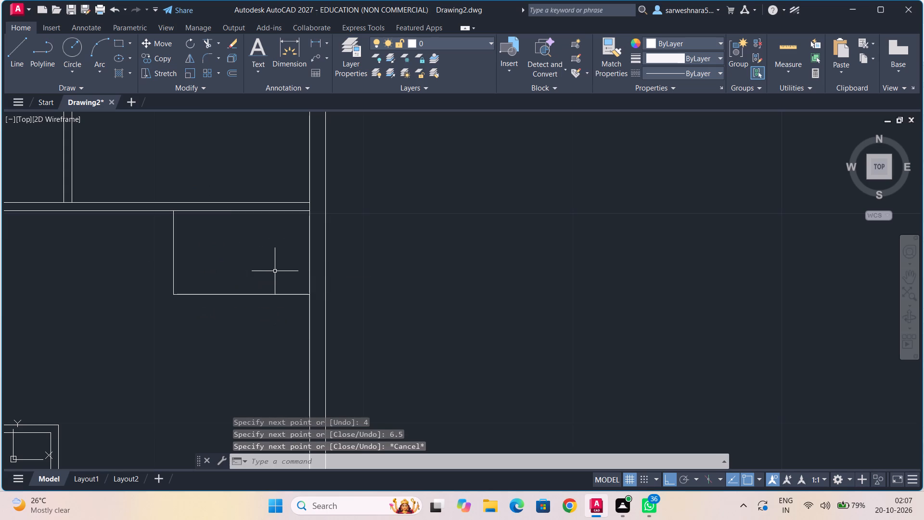
Offset the left and bottom lines of the 6.5 by 4 room 0.375 outward.
{"action": "left_click", "coordinate": [233, 72]}
{"action": "type", "text": "0."}
{"action": "type", "text": "375"}
{"action": "key", "text": "Return"}
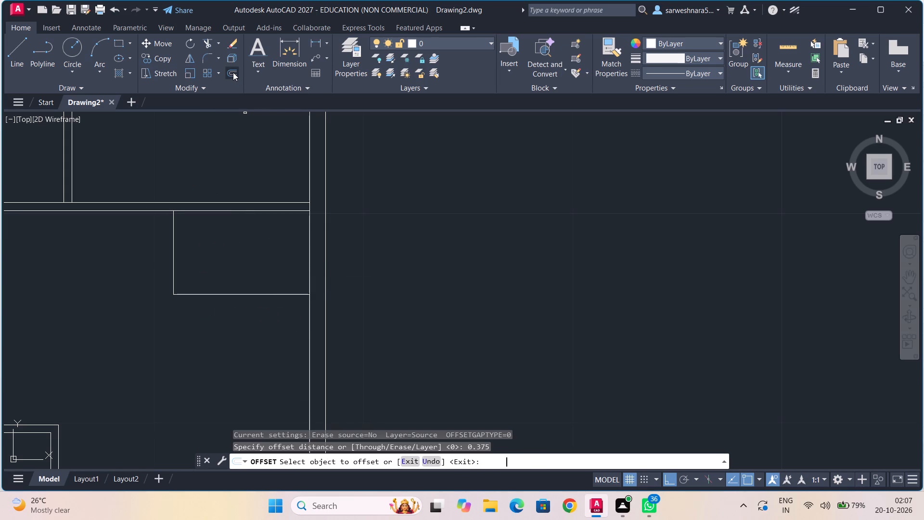
{"action": "left_click", "coordinate": [174, 246]}
{"action": "left_click", "coordinate": [158, 247]}
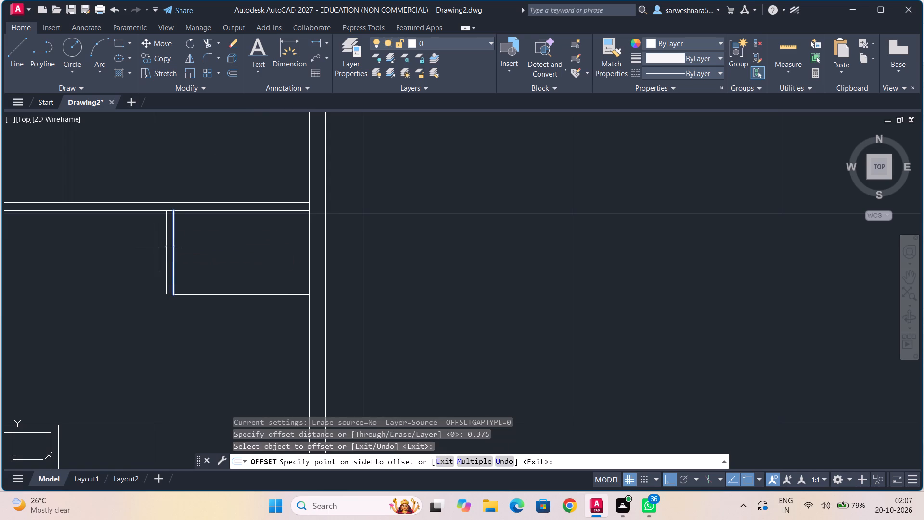
{"action": "left_click", "coordinate": [206, 295]}
{"action": "left_click", "coordinate": [209, 311]}
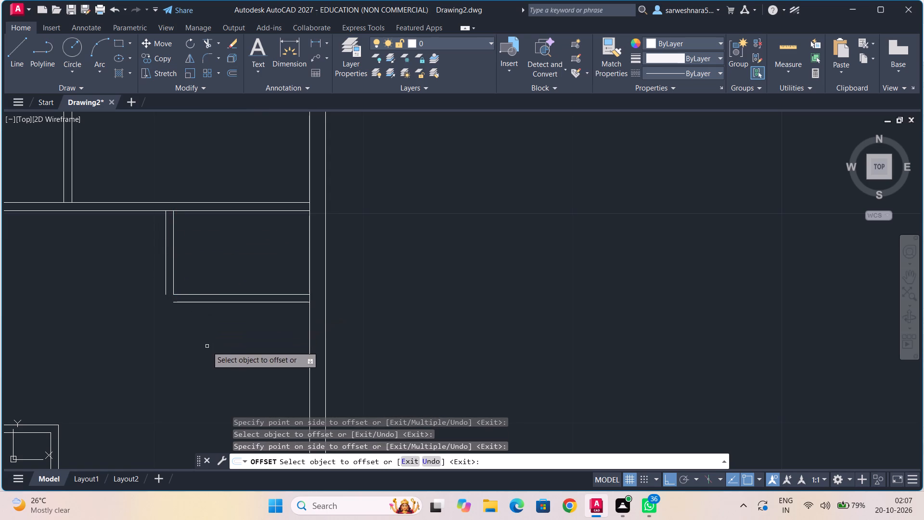
Draw a 6.5 by 5.5 room outline against the right wall, starting at the lower partition line of the 6.5 by 4 room.
{"action": "middle_click_drag", "start_coordinate": [207, 346], "coordinate": [200, 307]}
{"action": "left_click", "coordinate": [16, 60]}
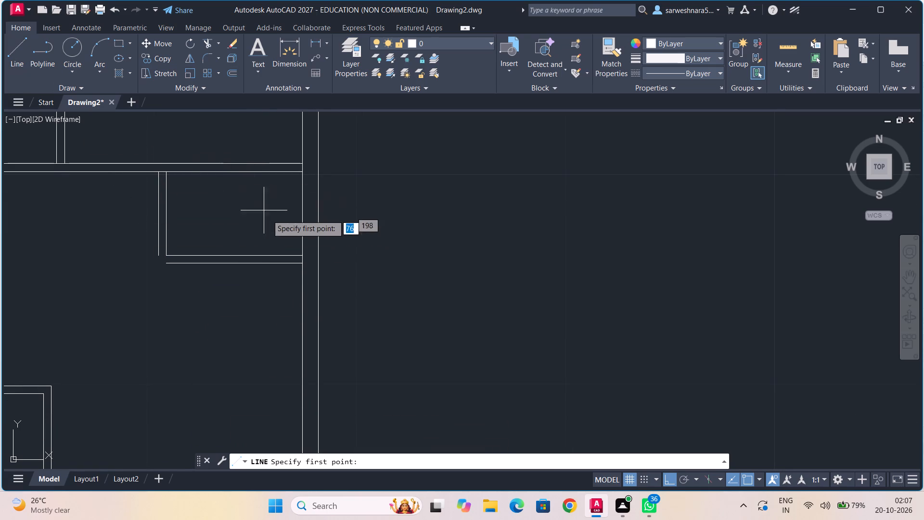
{"action": "left_click", "coordinate": [302, 264]}
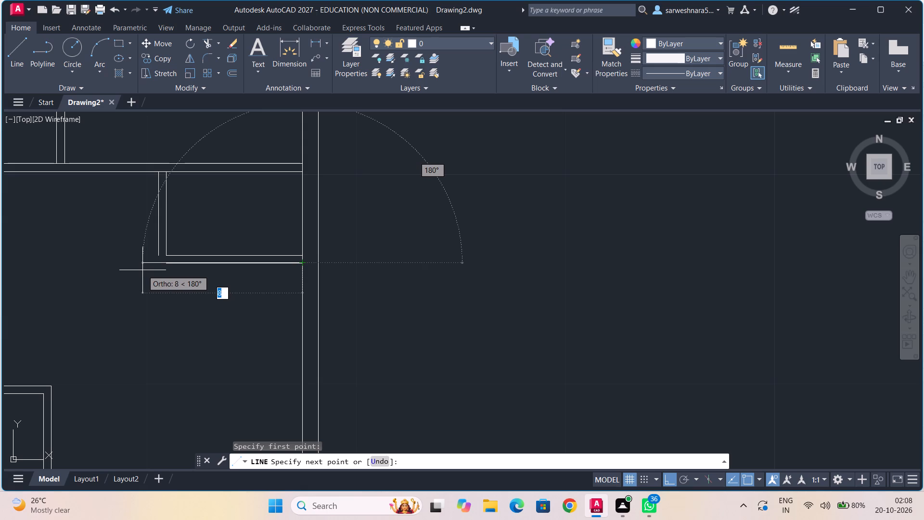
{"action": "type", "text": "6.5"}
{"action": "key", "text": "Return"}
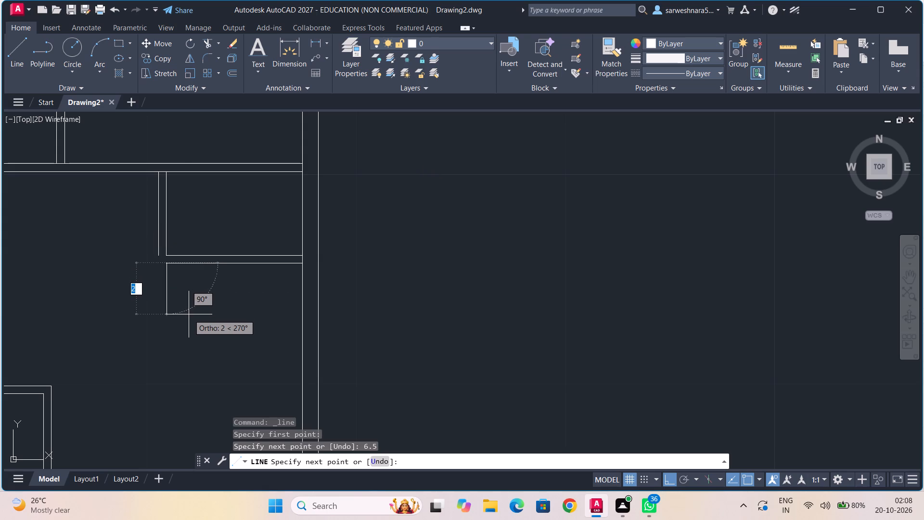
{"action": "type", "text": "5.5"}
{"action": "key", "text": "Return"}
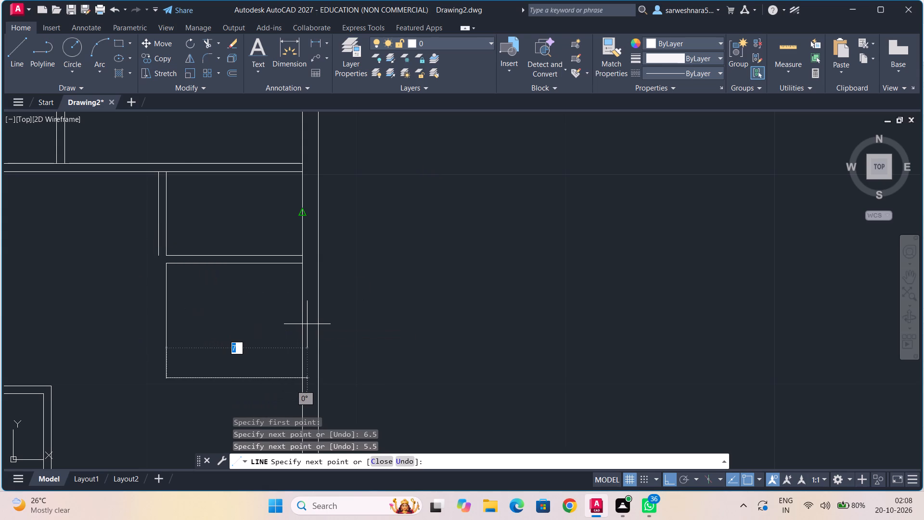
{"action": "type", "text": "6.5"}
{"action": "key", "text": "Return"}
{"action": "key", "text": "Escape"}
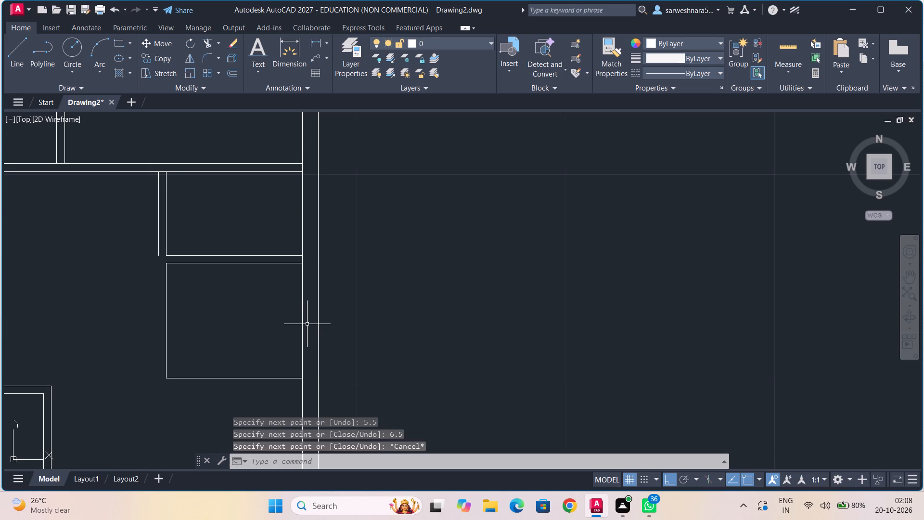
Offset the left and bottom lines of the 6.5 by 5.5 room 0.375 outward.
{"action": "left_click", "coordinate": [231, 66]}
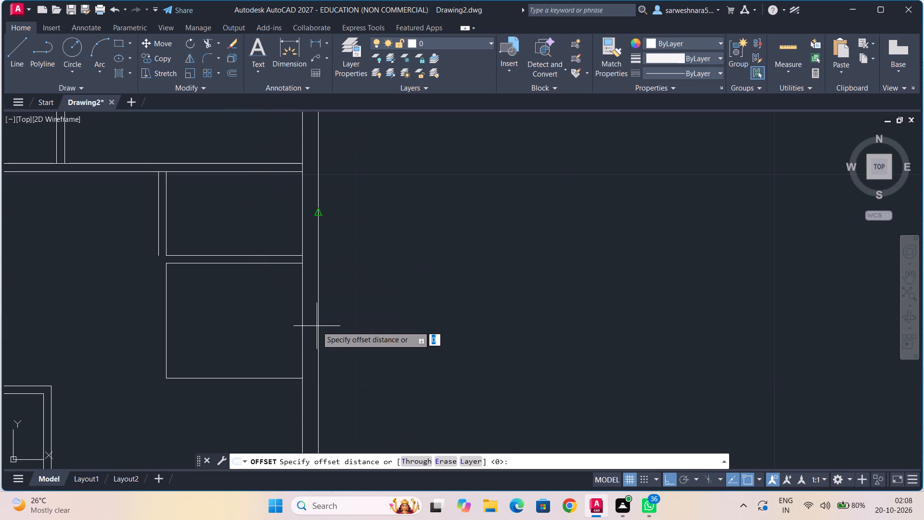
{"action": "type", "text": "0.375"}
{"action": "key", "text": "Return"}
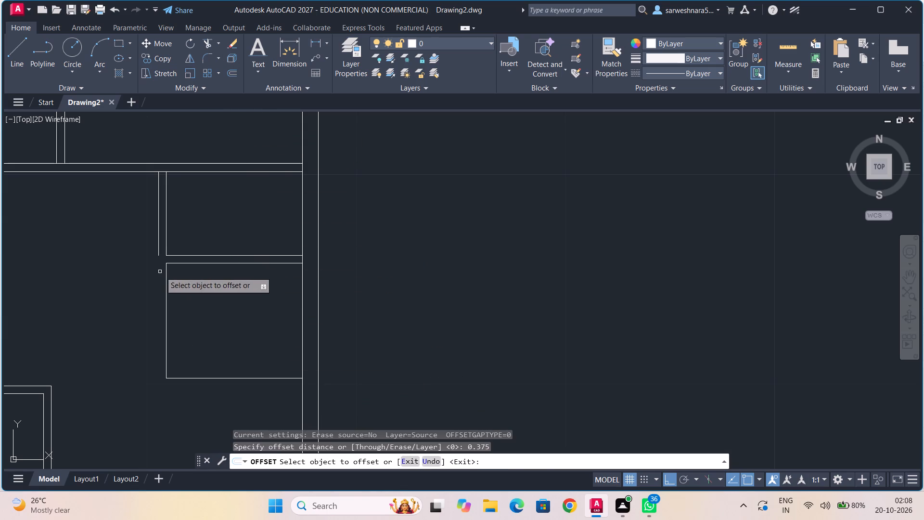
{"action": "left_click_drag", "start_coordinate": [166, 277], "coordinate": [160, 277]}
{"action": "left_click", "coordinate": [151, 280]}
{"action": "left_click", "coordinate": [228, 379]}
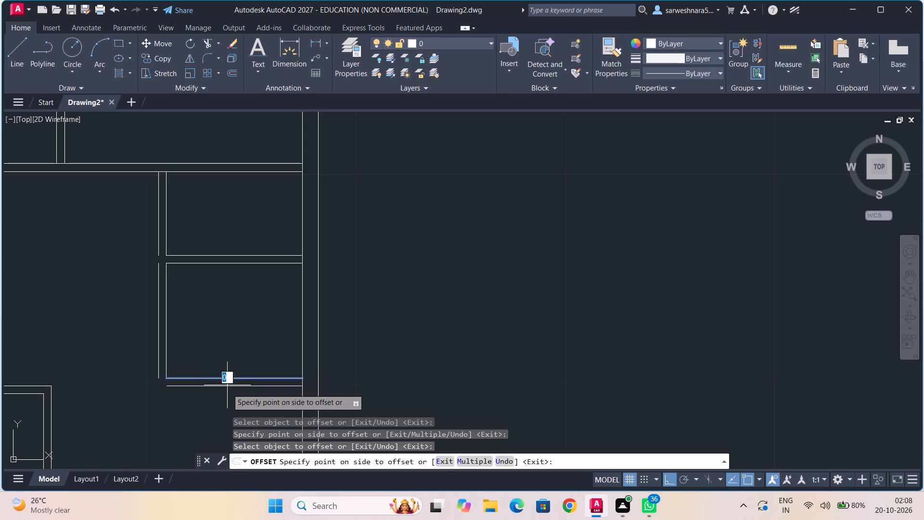
{"action": "left_click", "coordinate": [227, 391]}
{"action": "middle_click_drag", "start_coordinate": [248, 369], "coordinate": [249, 264]}
{"action": "scroll", "coordinate": [211, 299], "scroll_direction": "down", "scroll_amount": 1}
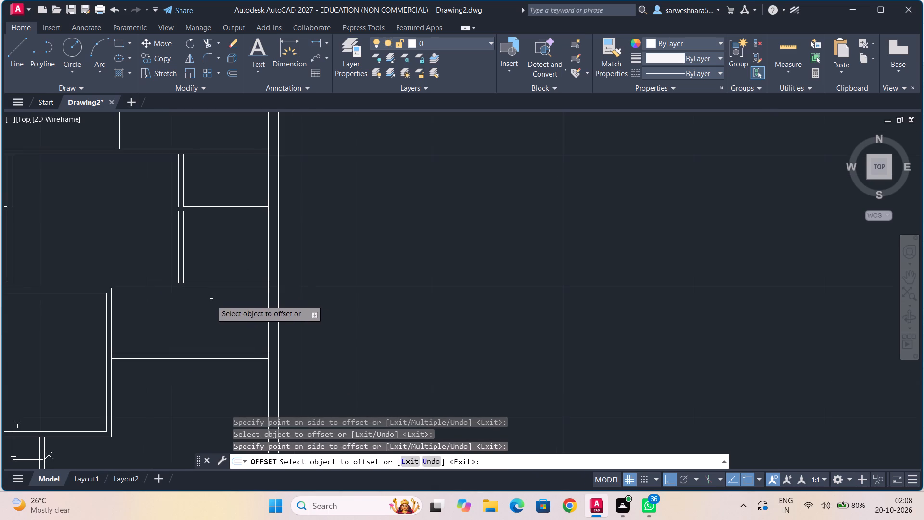
{"action": "middle_click_drag", "start_coordinate": [217, 304], "coordinate": [287, 305]}
{"action": "scroll", "coordinate": [289, 312], "scroll_direction": "down", "scroll_amount": 1}
{"action": "middle_click_drag", "start_coordinate": [289, 312], "coordinate": [279, 296]}
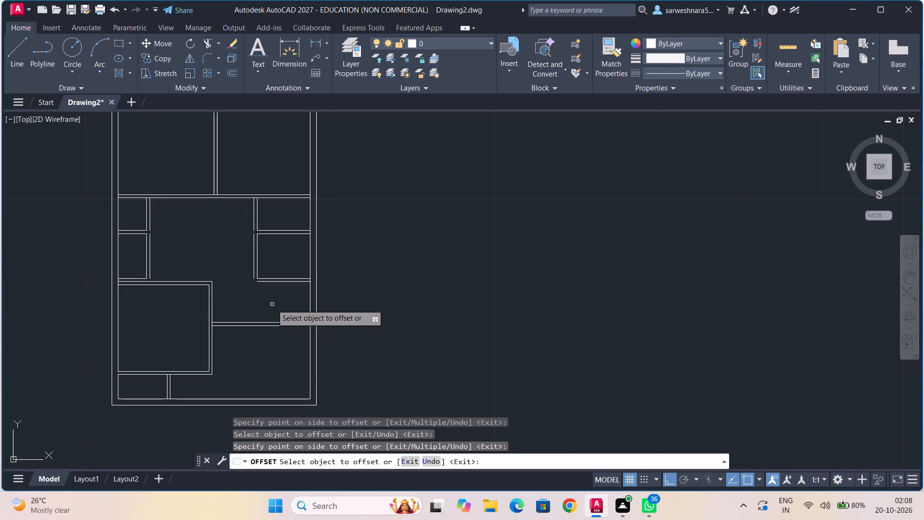
Trim the top wall's inner line across the first vertical partition and the left wall's inner line across the horizontal partition's end.
{"action": "middle_click_drag", "start_coordinate": [266, 343], "coordinate": [290, 421]}
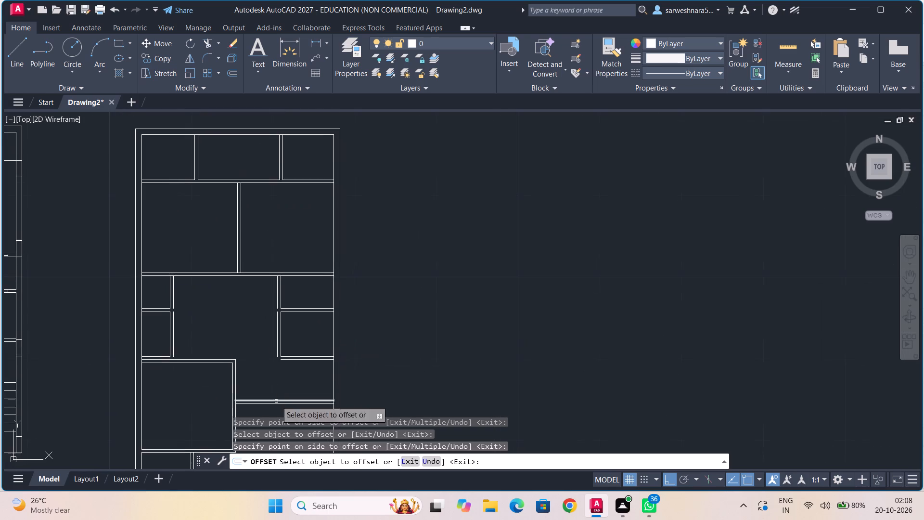
{"action": "middle_click_drag", "start_coordinate": [270, 364], "coordinate": [277, 449]}
{"action": "scroll", "coordinate": [162, 237], "scroll_direction": "up", "scroll_amount": 2}
{"action": "middle_click_drag", "start_coordinate": [165, 239], "coordinate": [170, 295]}
{"action": "scroll", "coordinate": [170, 295], "scroll_direction": "up", "scroll_amount": 1}
{"action": "left_click", "coordinate": [205, 45]}
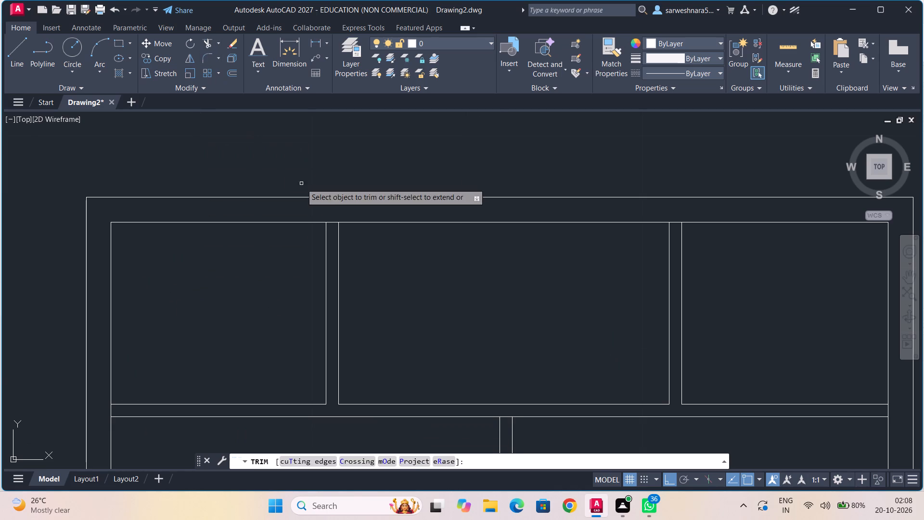
{"action": "left_click", "coordinate": [331, 222]}
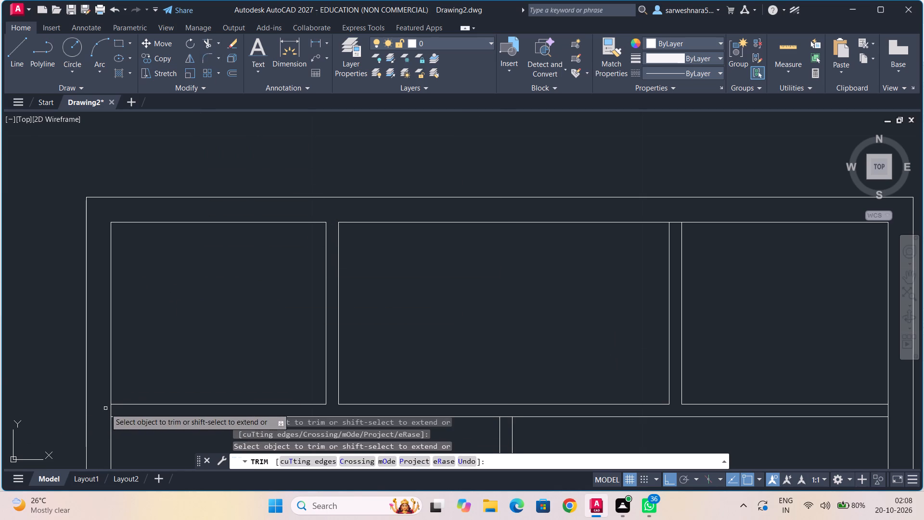
{"action": "left_click", "coordinate": [112, 410]}
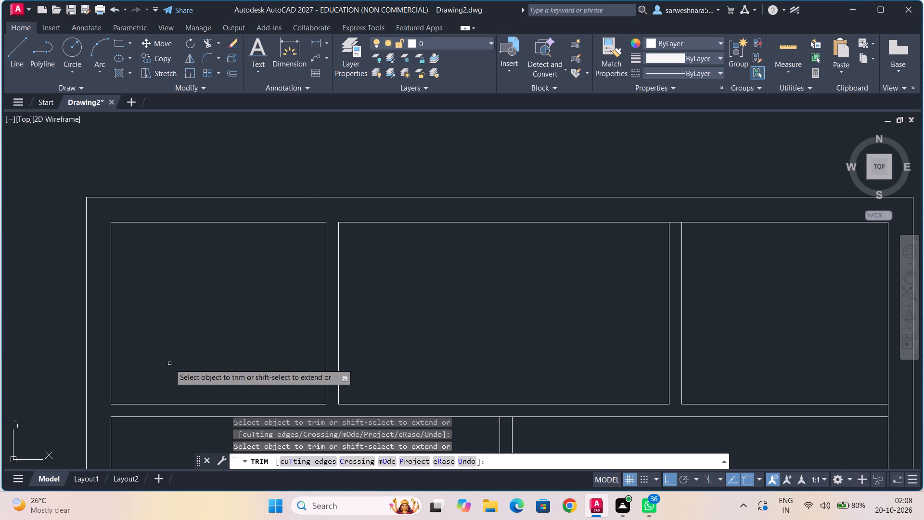
Draw a 0.75 line across the top wall, 2 from the top-left room's inner left corner.
{"action": "left_click", "coordinate": [9, 47]}
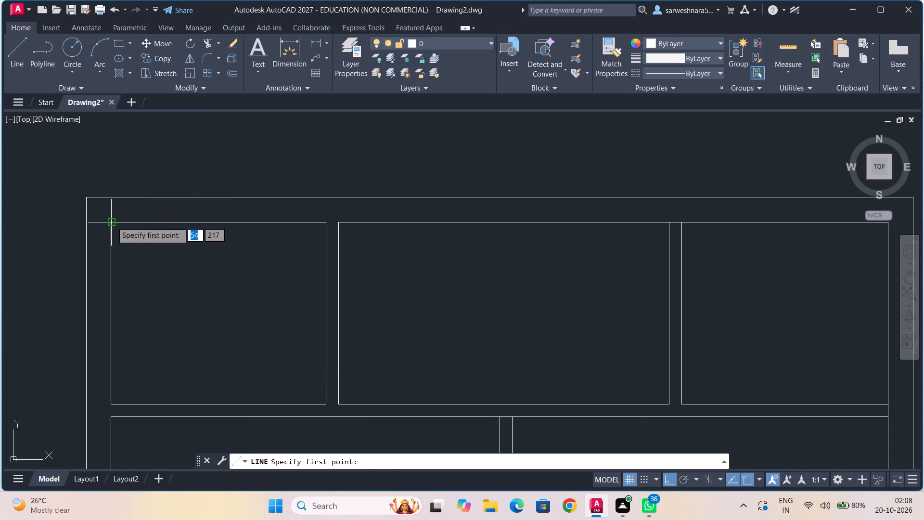
{"action": "left_click", "coordinate": [112, 221]}
{"action": "key", "text": "2"}
{"action": "key", "text": "Return"}
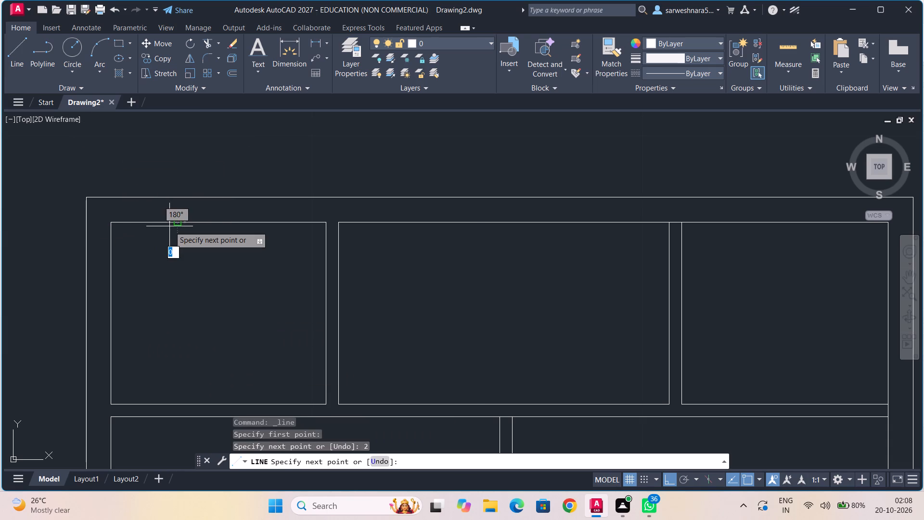
{"action": "type", "text": "0.75"}
{"action": "key", "text": "Return"}
Continue along the top wall's outer line and draw a second 0.75 line across the wall, 2.5 from the first.
{"action": "key", "text": "2"}
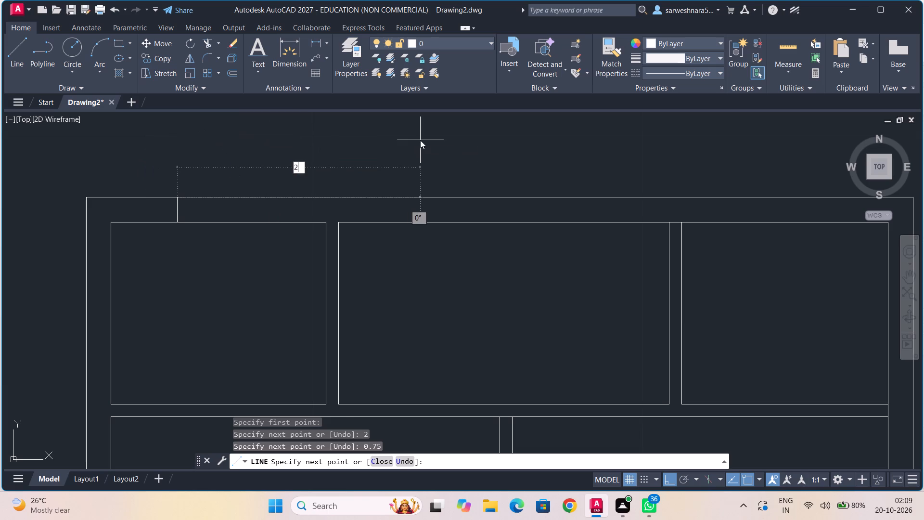
{"action": "key", "text": "Return"}
{"action": "left_click_drag", "start_coordinate": [379, 260], "coordinate": [360, 286]}
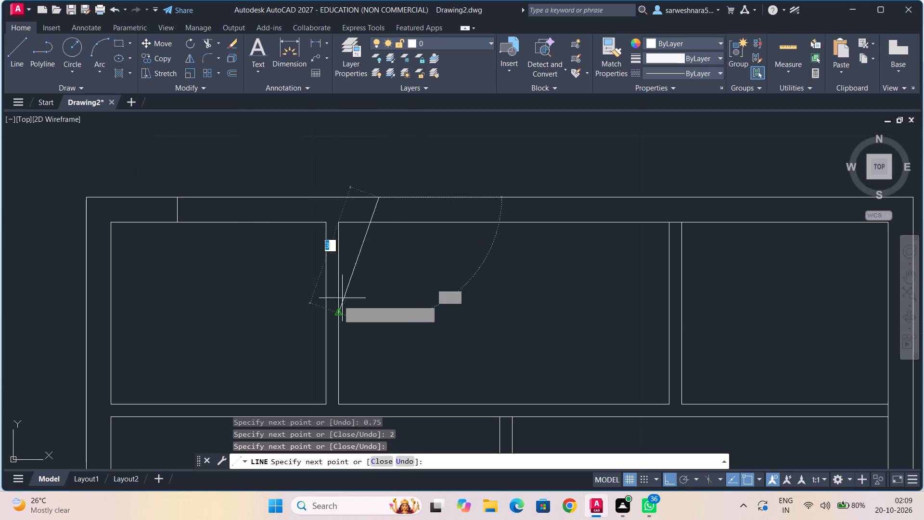
{"action": "key", "text": "ctrl+z"}
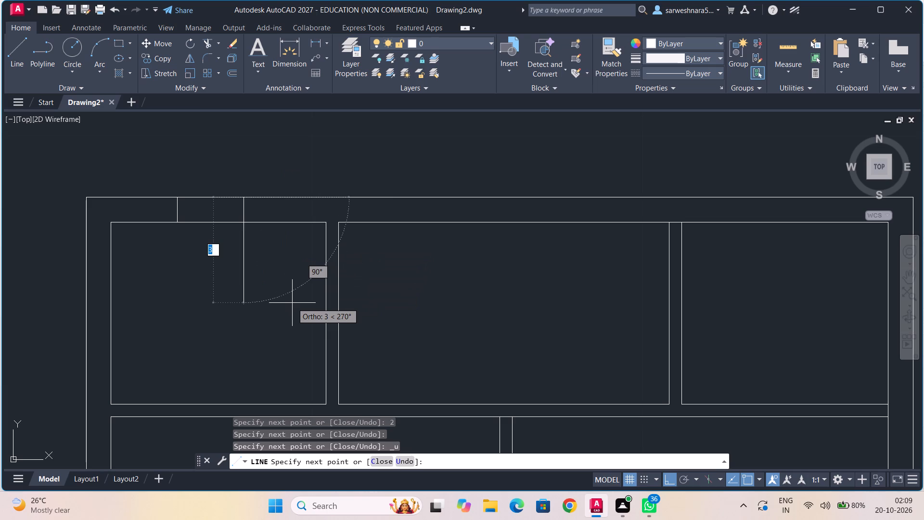
{"action": "key", "text": "1"}
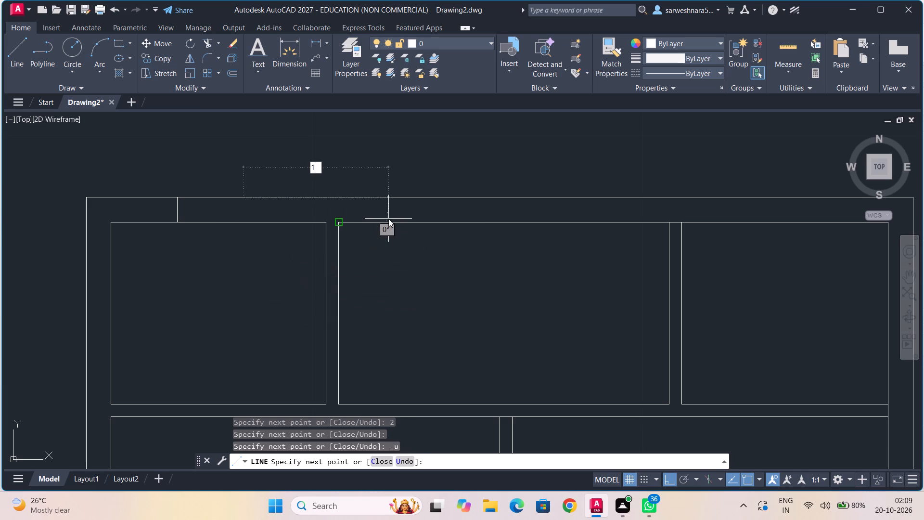
{"action": "key", "text": "Return"}
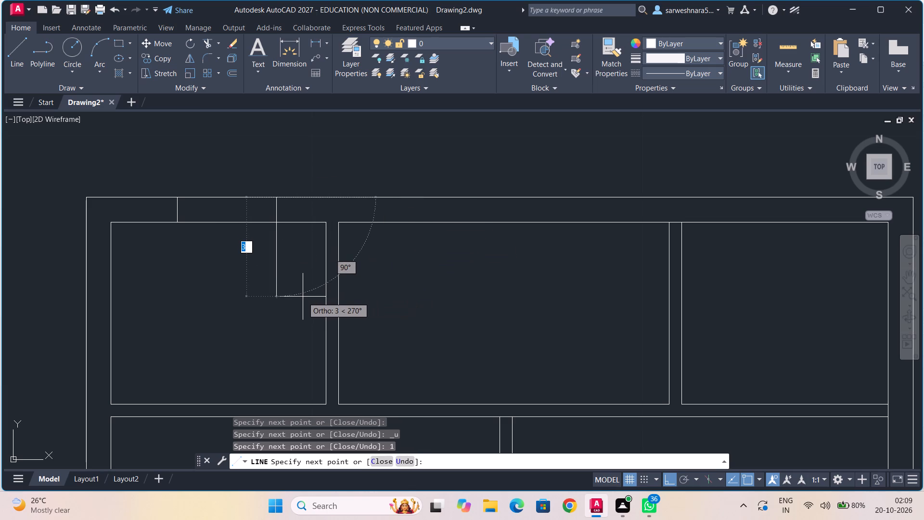
{"action": "type", "text": "0.5"}
{"action": "key", "text": "Return"}
{"action": "type", "text": "0.75"}
{"action": "key", "text": "Return"}
{"action": "key", "text": "Escape"}
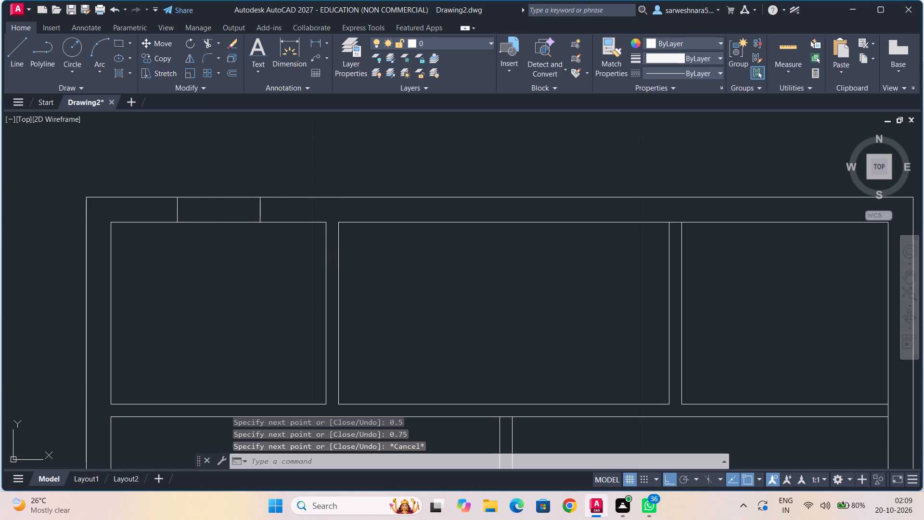
Draw the window's centre line between the midpoints of the two 0.75 lines in the top wall.
{"action": "left_click", "coordinate": [13, 49]}
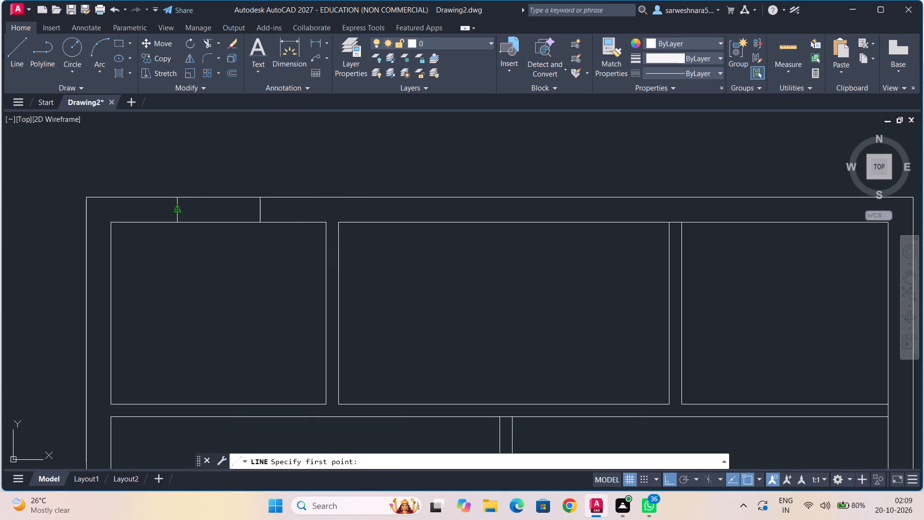
{"action": "left_click", "coordinate": [178, 213]}
{"action": "left_click", "coordinate": [259, 210]}
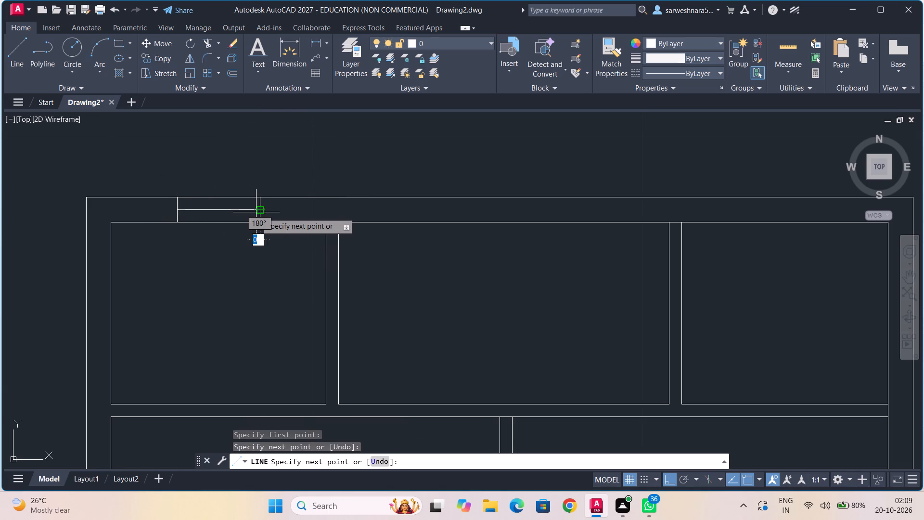
{"action": "key", "text": "Escape"}
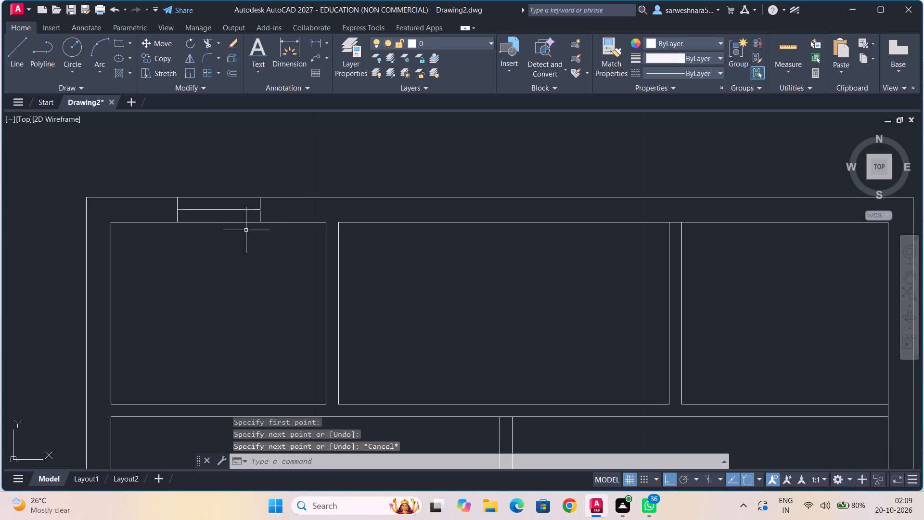
Draw a 0.375 line across the partition below the top-left room, 1 left of the midpoint of the room's bottom edge.
{"action": "middle_click_drag", "start_coordinate": [223, 289], "coordinate": [226, 176]}
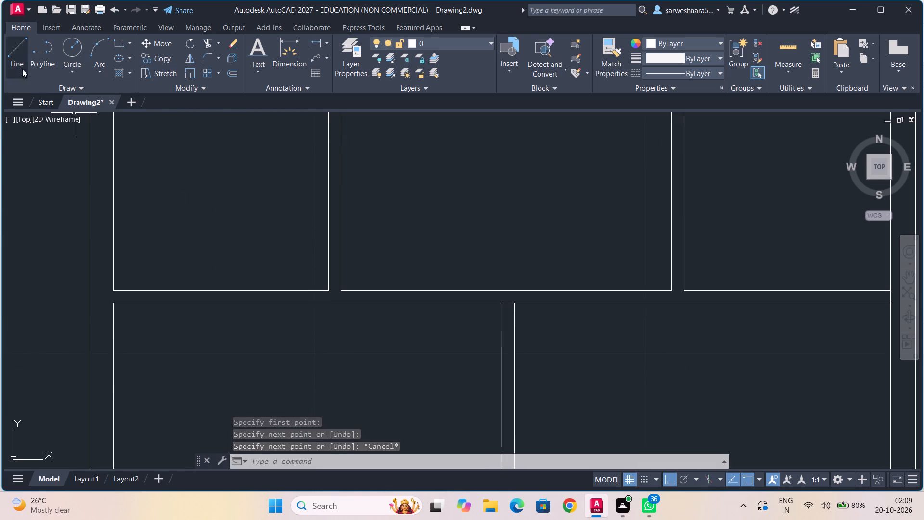
{"action": "left_click", "coordinate": [18, 63]}
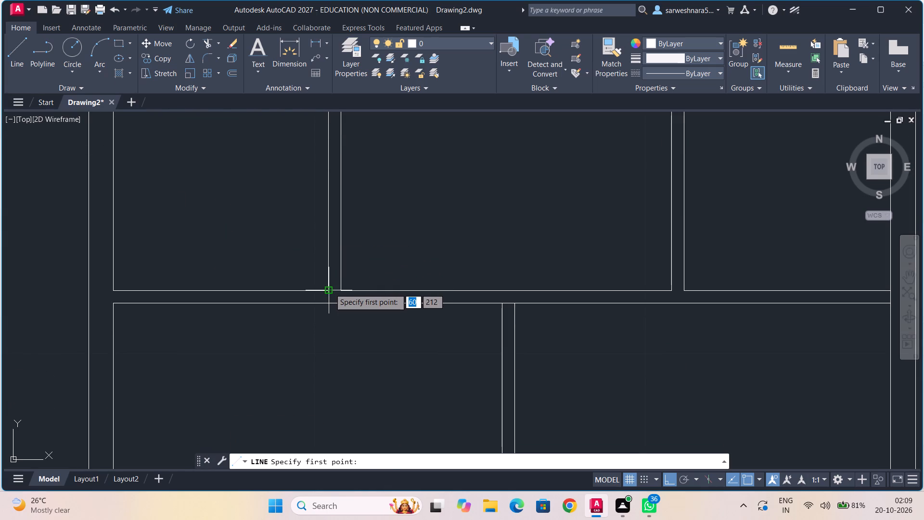
{"action": "left_click", "coordinate": [330, 288]}
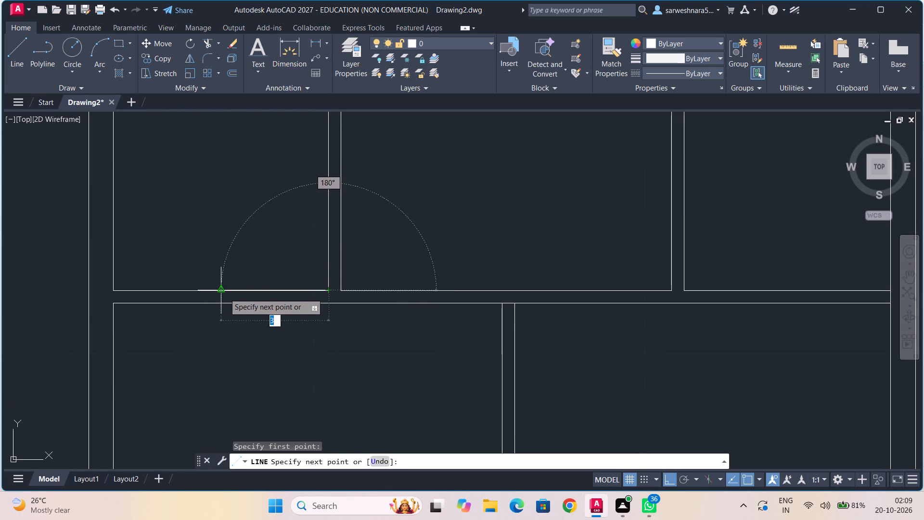
{"action": "left_click", "coordinate": [224, 293]}
{"action": "key", "text": "2"}
{"action": "key", "text": "Return"}
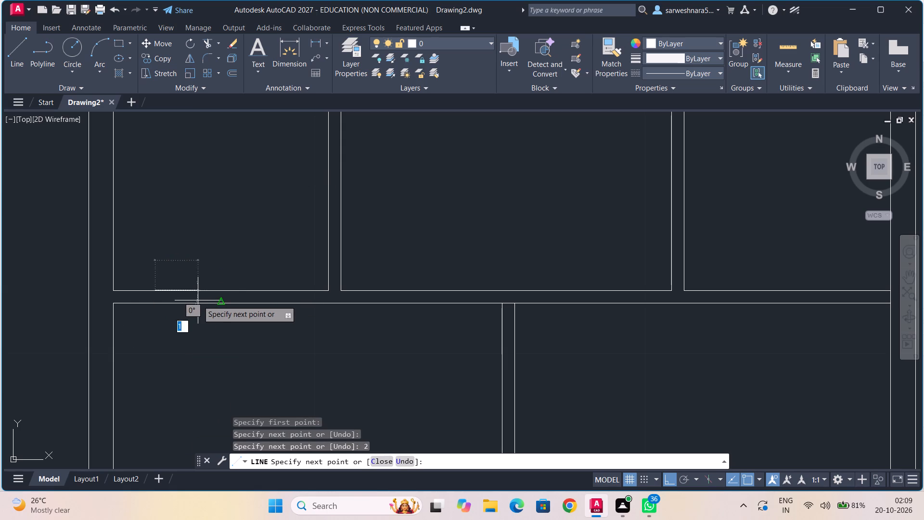
{"action": "key", "text": "1"}
{"action": "key", "text": "Return"}
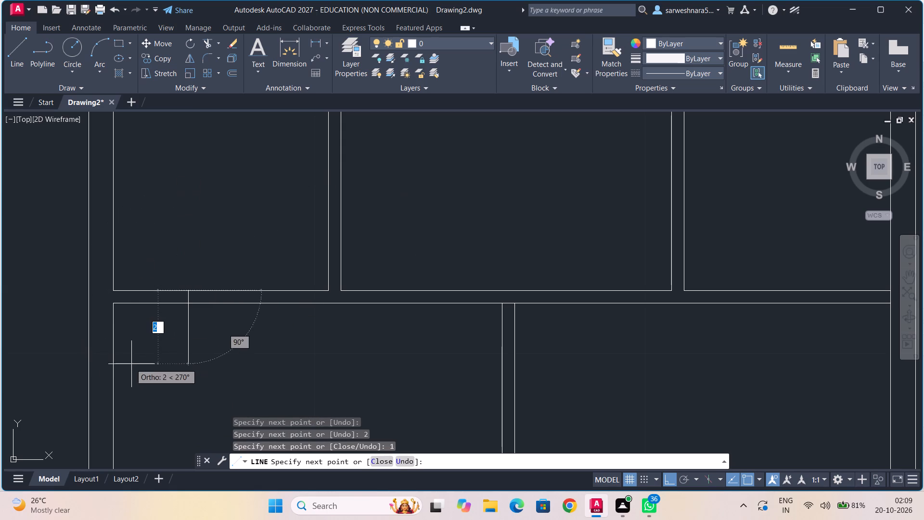
{"action": "type", "text": "0.375"}
{"action": "key", "text": "Return"}
{"action": "key", "text": "Escape"}
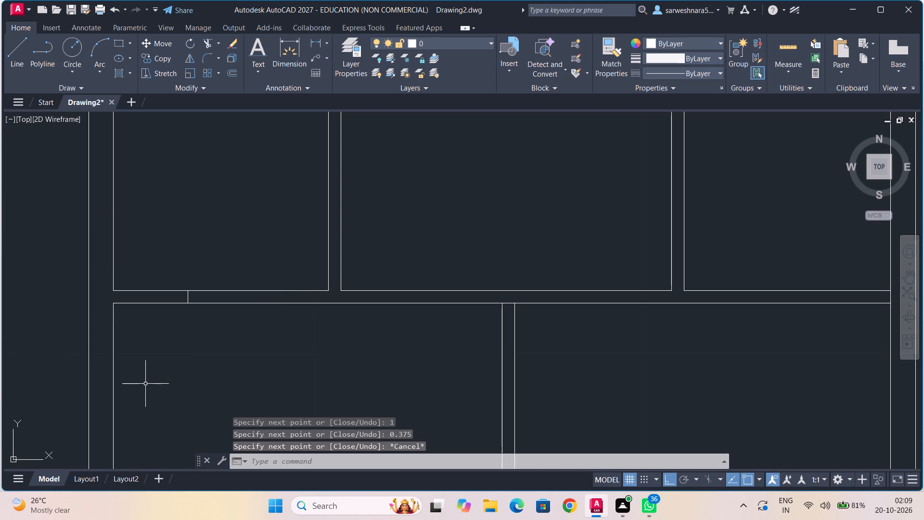
Draw two 0.75 lines across the left wall, 2 apart, with the upper one at the top-left room's bottom corner.
{"action": "left_click", "coordinate": [21, 52]}
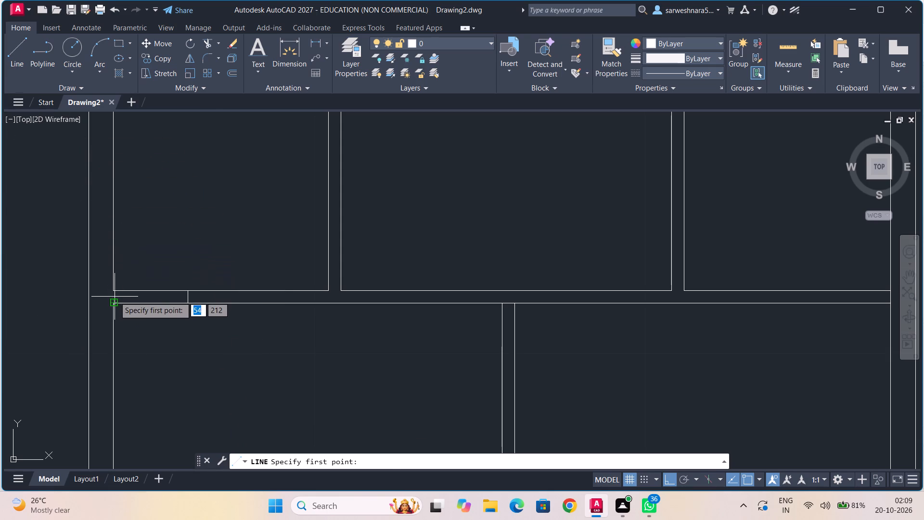
{"action": "left_click", "coordinate": [115, 291]}
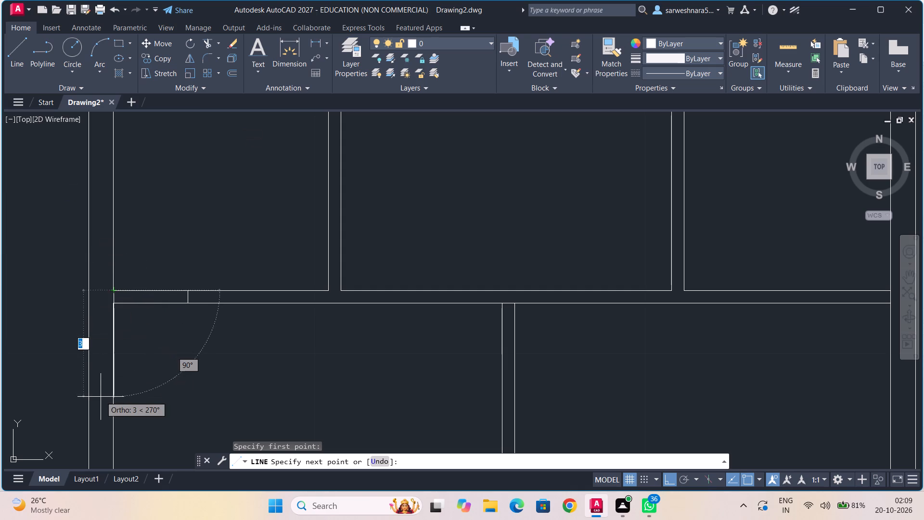
{"action": "middle_click_drag", "start_coordinate": [101, 397], "coordinate": [90, 356]}
{"action": "key", "text": "2"}
{"action": "key", "text": "Return"}
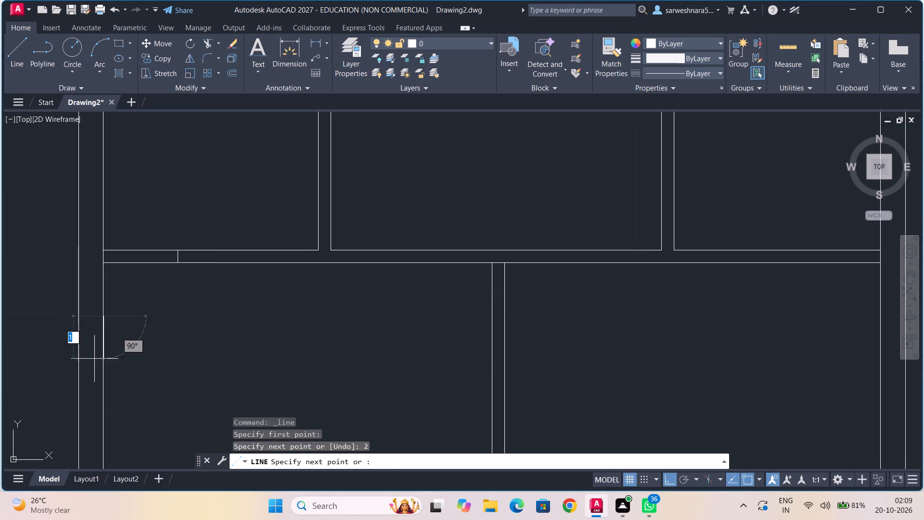
{"action": "type", "text": "0.75"}
{"action": "key", "text": "Return"}
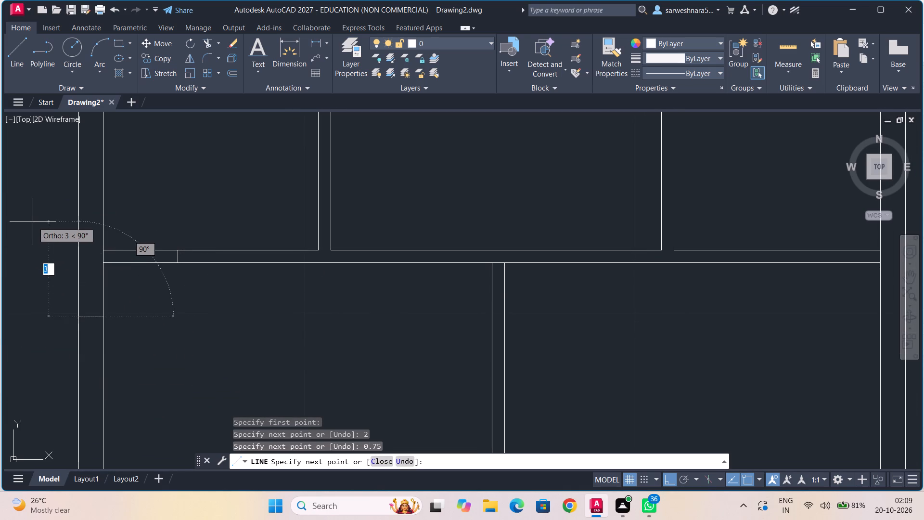
{"action": "key", "text": "2"}
{"action": "key", "text": "Return"}
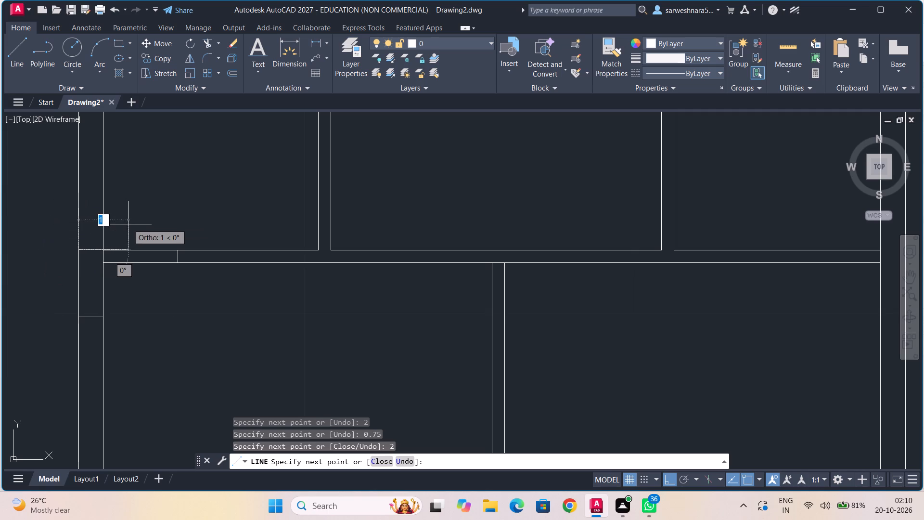
{"action": "type", "text": "0.75"}
{"action": "key", "text": "Return"}
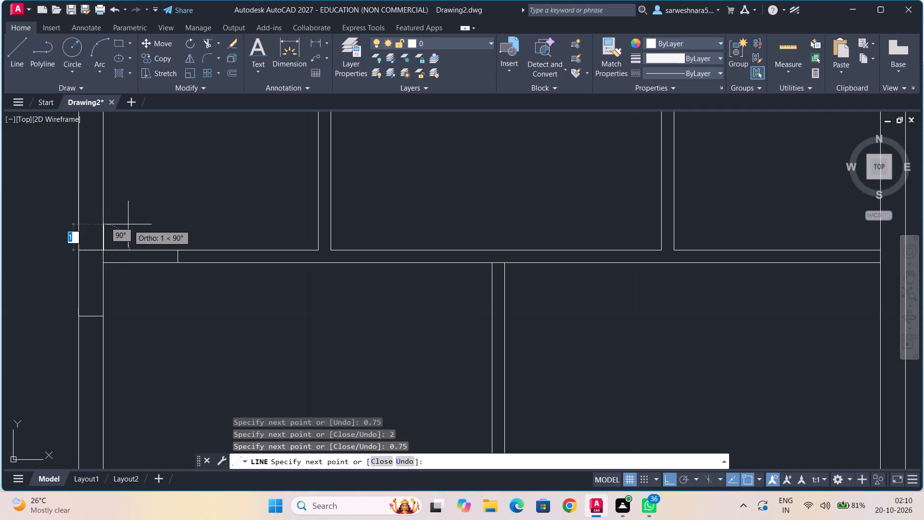
{"action": "key", "text": "Escape"}
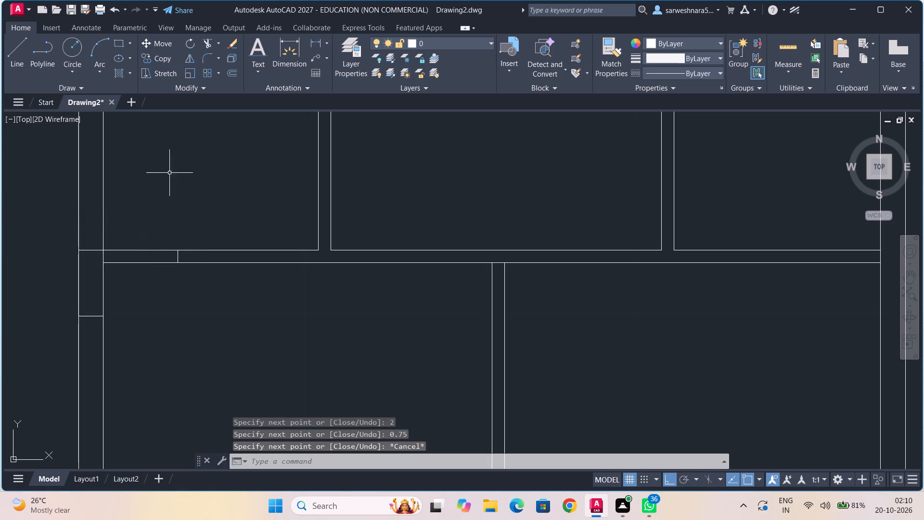
Trim the horizontal partition's lower line between the left wall and the 0.375 line.
{"action": "left_click", "coordinate": [205, 44]}
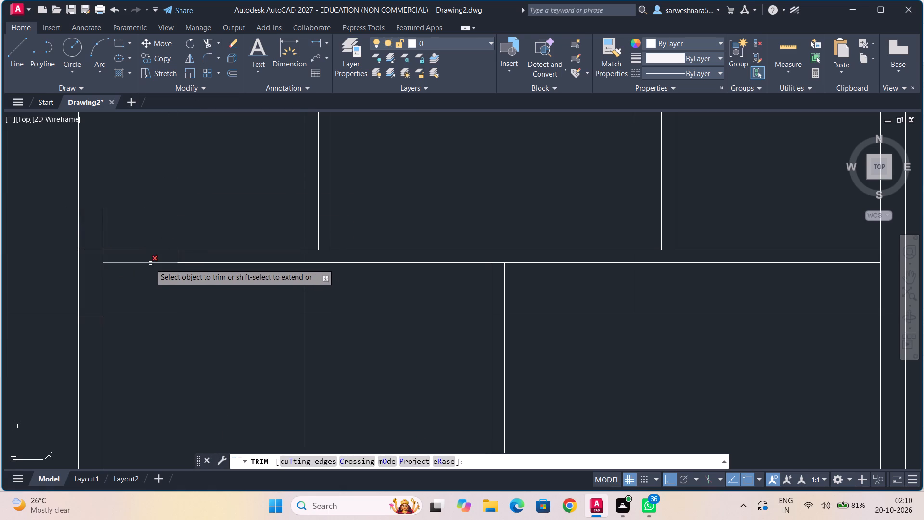
{"action": "left_click", "coordinate": [150, 263]}
{"action": "double_click", "coordinate": [150, 263]}
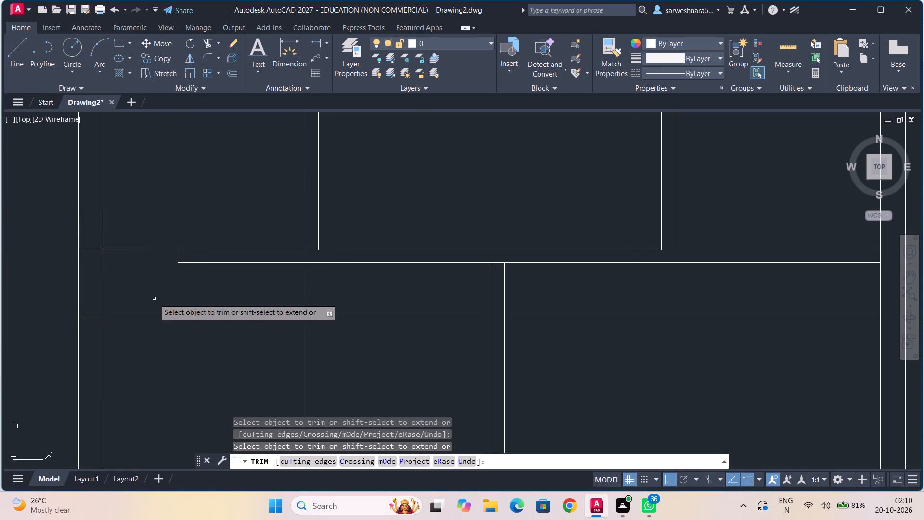
Draw a line across the horizontal partition from the top middle room's bottom-left corner to the partition's lower line.
{"action": "middle_click_drag", "start_coordinate": [150, 225], "coordinate": [181, 344]}
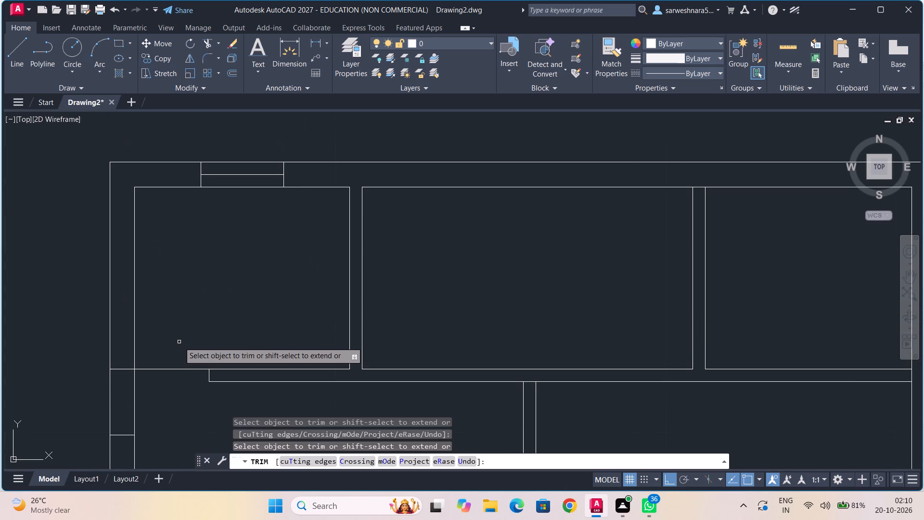
{"action": "middle_click_drag", "start_coordinate": [355, 288], "coordinate": [342, 265]}
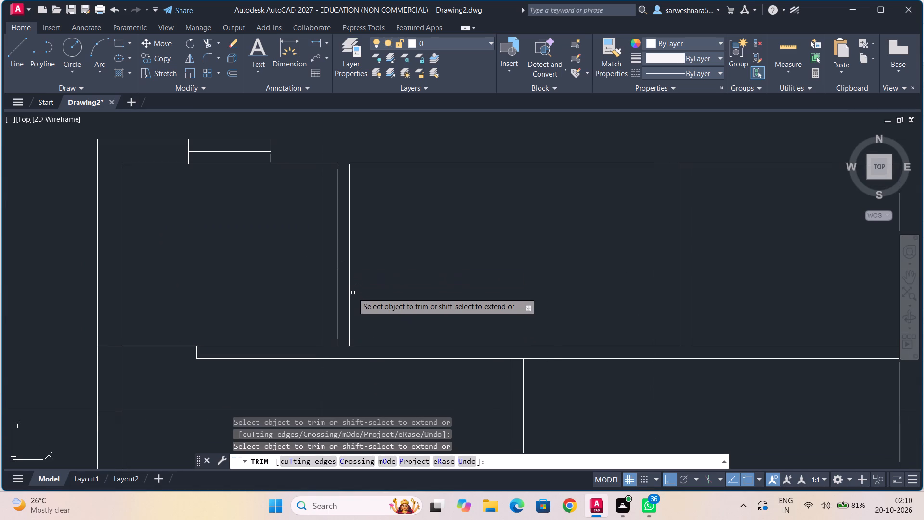
{"action": "left_click", "coordinate": [16, 61]}
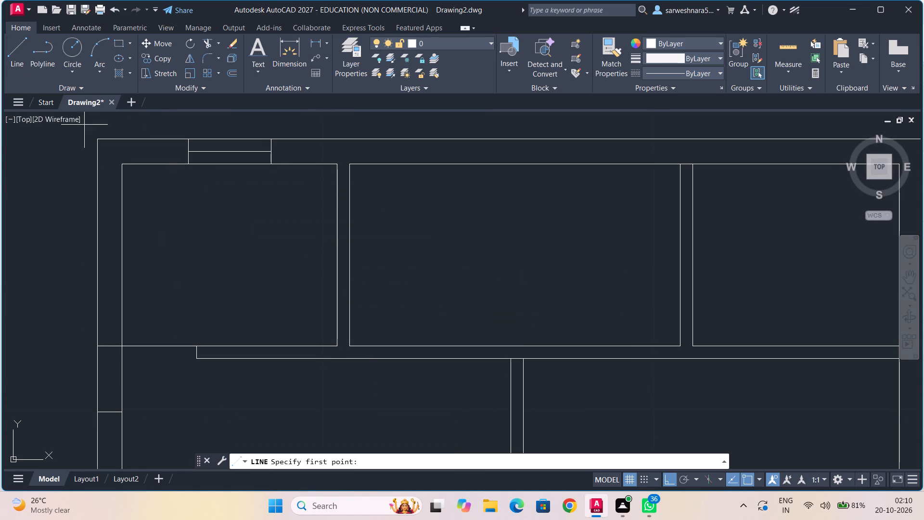
{"action": "left_click", "coordinate": [351, 346]}
{"action": "left_click", "coordinate": [350, 361]}
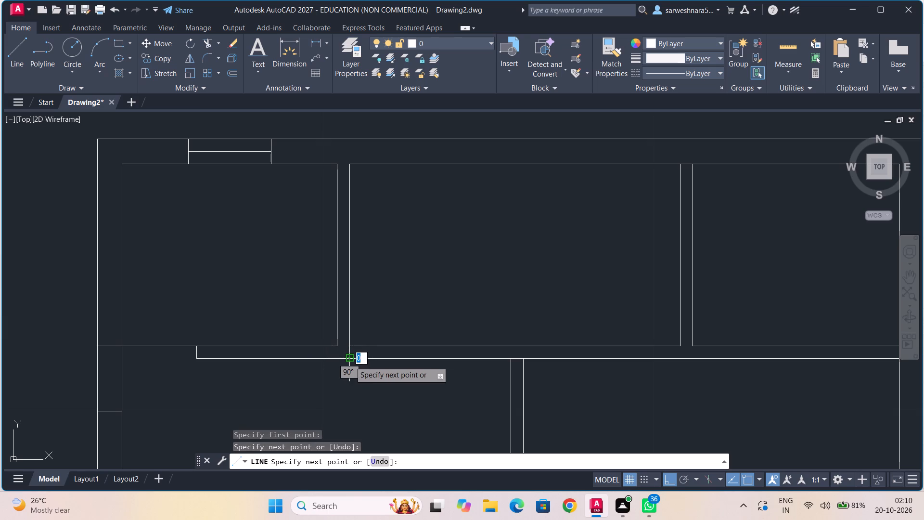
{"action": "key", "text": "Escape"}
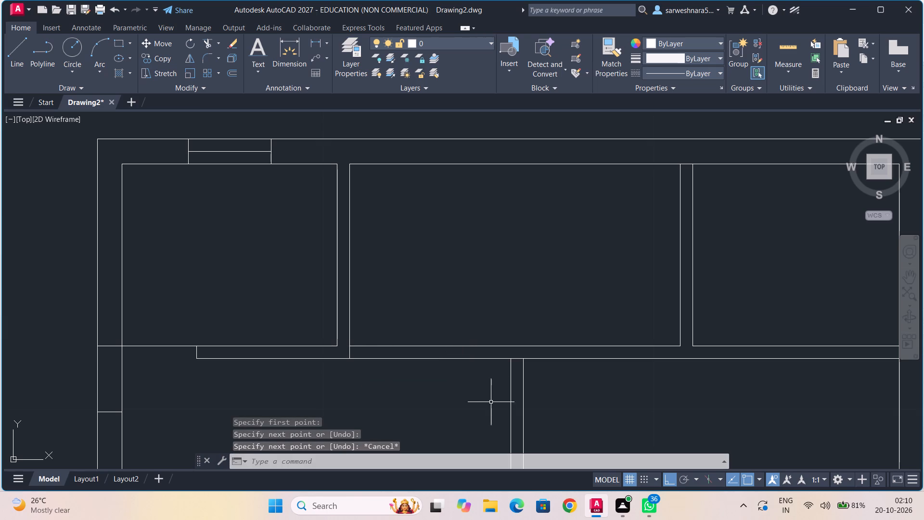
Draw connected lines from the top middle room's bottom edge at the lower vertical partition: 2 down, 0.375 across it, and 2 back up.
{"action": "middle_click_drag", "start_coordinate": [491, 402], "coordinate": [327, 339]}
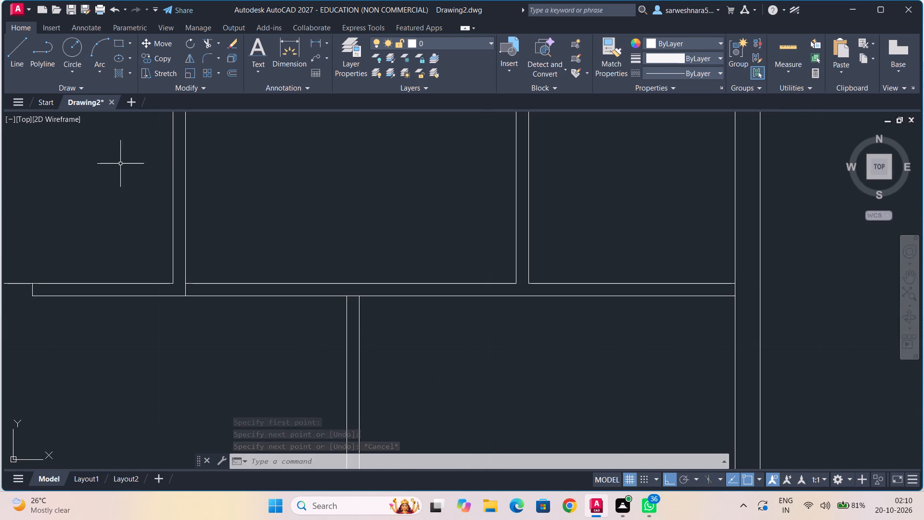
{"action": "left_click", "coordinate": [10, 68]}
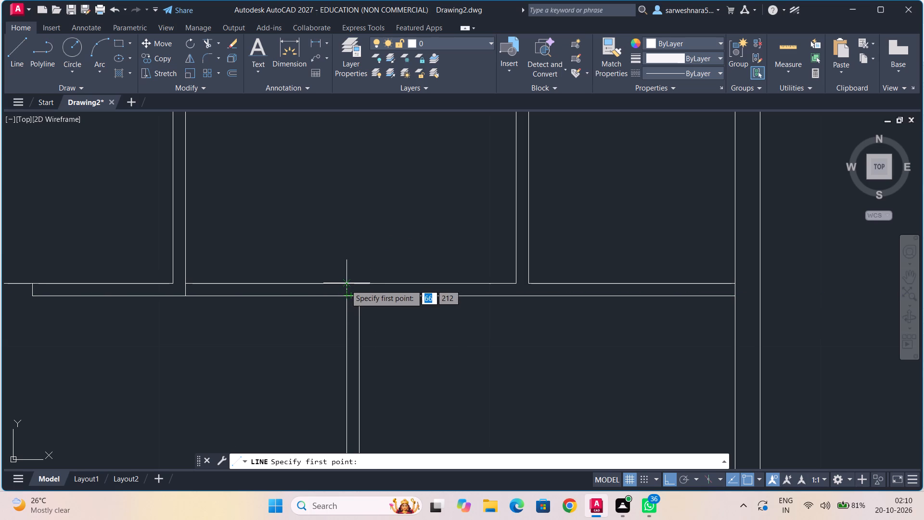
{"action": "left_click", "coordinate": [346, 285]}
{"action": "key", "text": "2"}
{"action": "key", "text": "Return"}
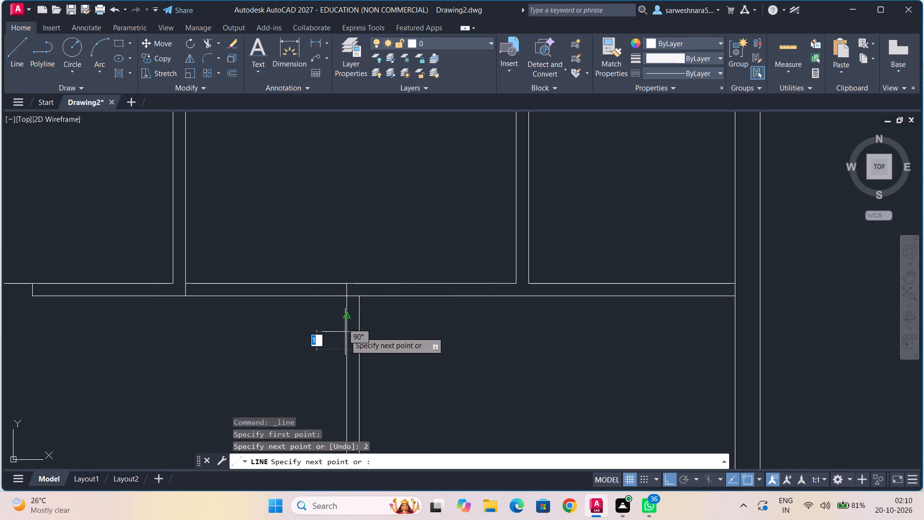
{"action": "type", "text": "0.375"}
{"action": "key", "text": "Return"}
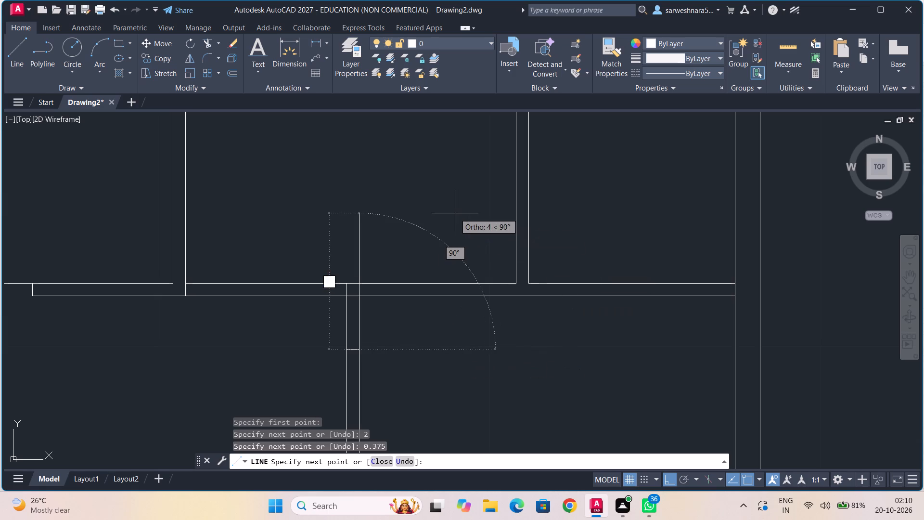
{"action": "type", "text": "0."}
{"action": "key", "text": "BackSpace"}
{"action": "key", "text": "BackSpace"}
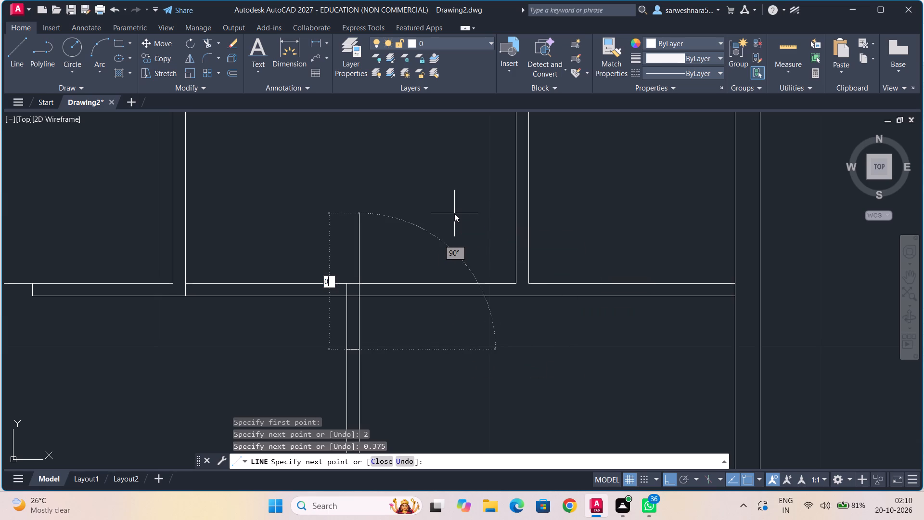
{"action": "key", "text": "2"}
{"action": "key", "text": "Return"}
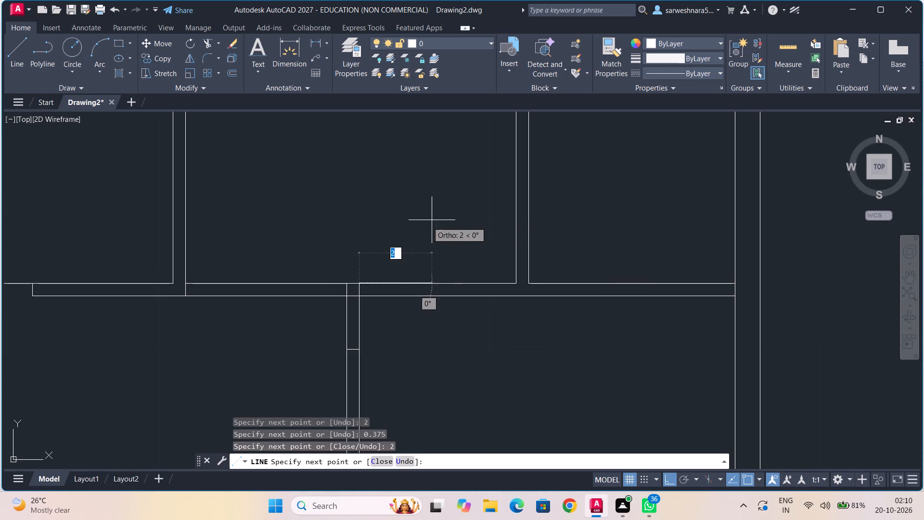
{"action": "key", "text": "Escape"}
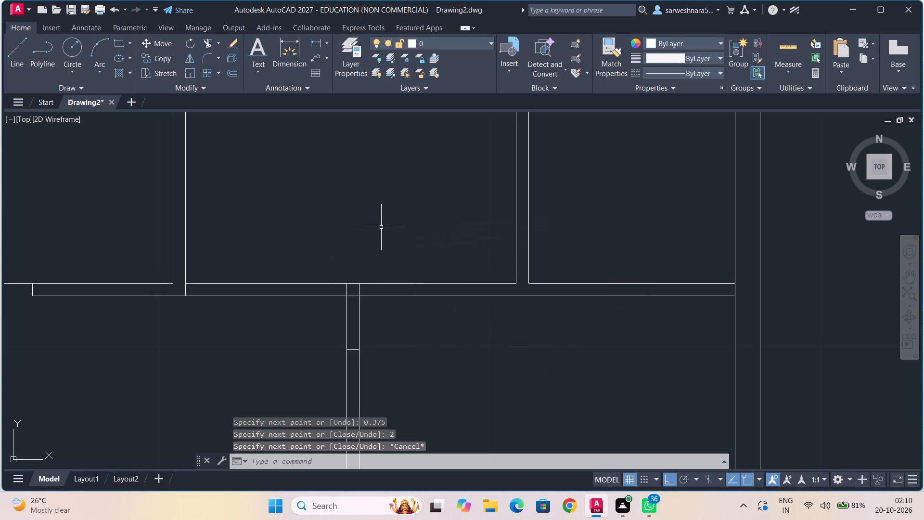
Trim the horizontal partition's lower line between the two lines of the lower vertical partition.
{"action": "scroll", "coordinate": [364, 298], "scroll_direction": "up", "scroll_amount": 1}
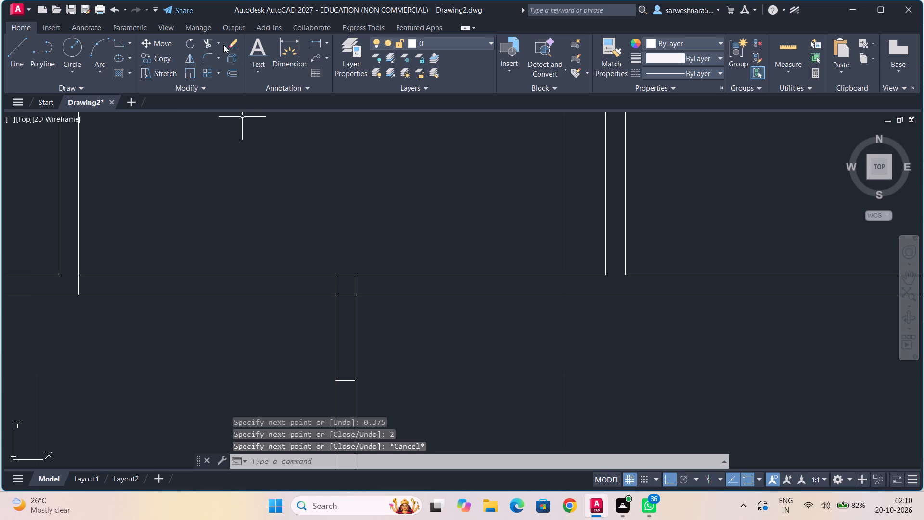
{"action": "left_click", "coordinate": [203, 41]}
{"action": "left_click", "coordinate": [341, 296]}
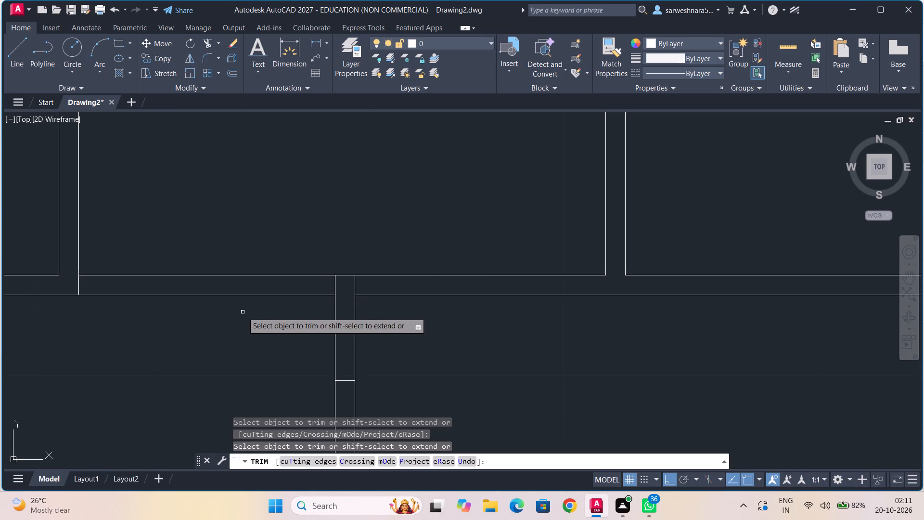
Draw a 5 line along the horizontal partition's centre from the top middle room's bottom-left corner, and trim its overshoot inside the vertical partition.
{"action": "left_click", "coordinate": [10, 56]}
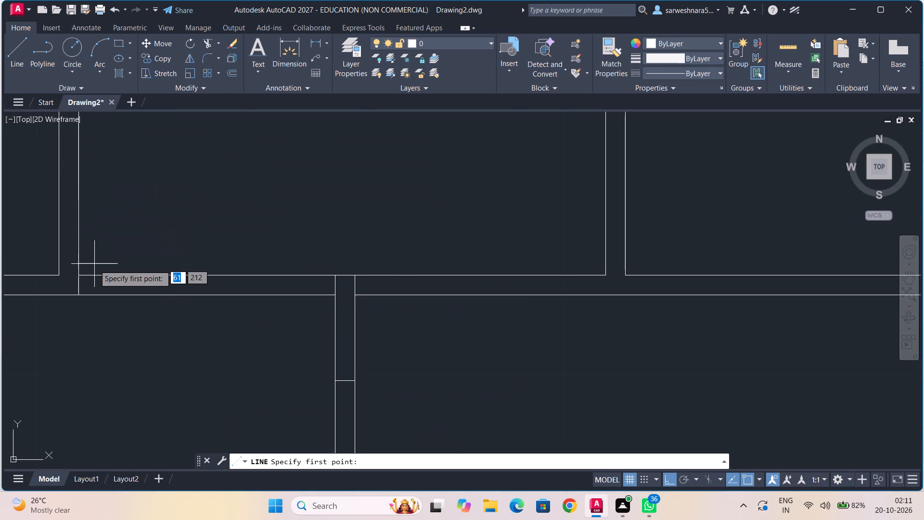
{"action": "left_click", "coordinate": [81, 284]}
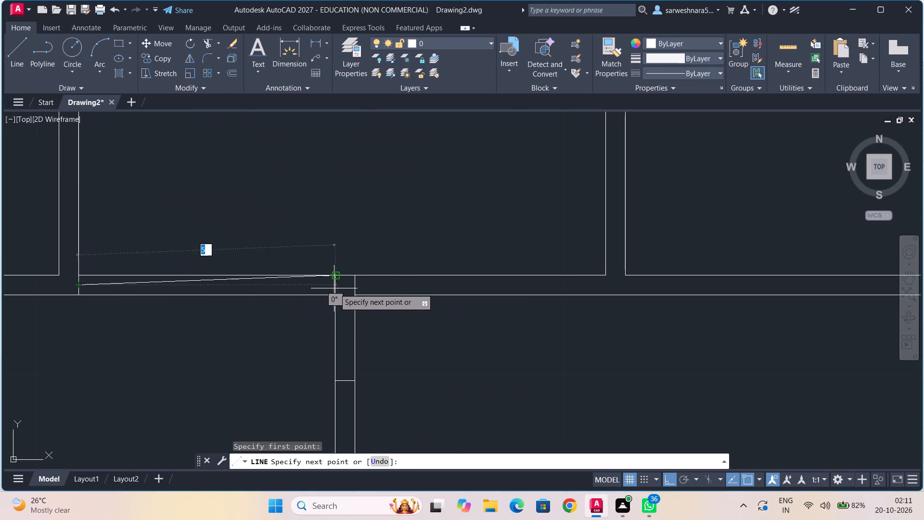
{"action": "scroll", "coordinate": [335, 289], "scroll_direction": "up", "scroll_amount": 2}
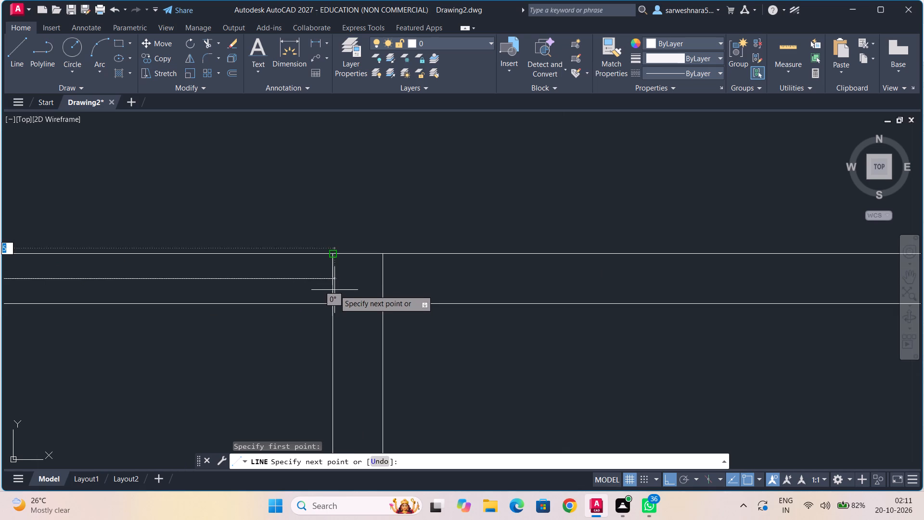
{"action": "scroll", "coordinate": [350, 299], "scroll_direction": "down", "scroll_amount": 2}
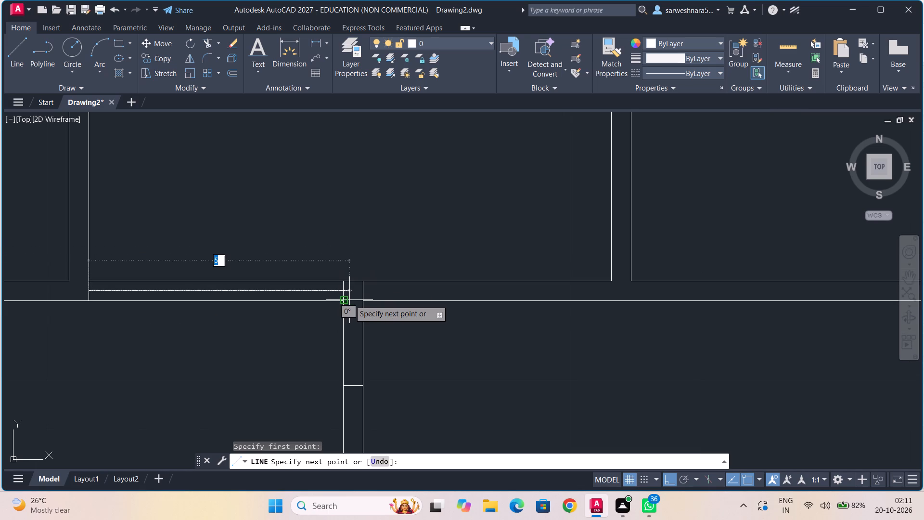
{"action": "key", "text": "5"}
{"action": "key", "text": "Return"}
{"action": "key", "text": "Escape"}
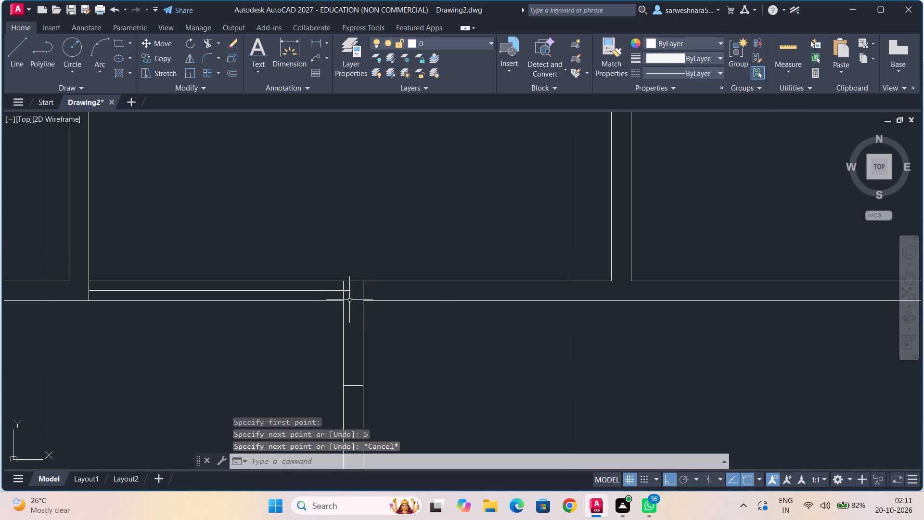
{"action": "left_click", "coordinate": [212, 45]}
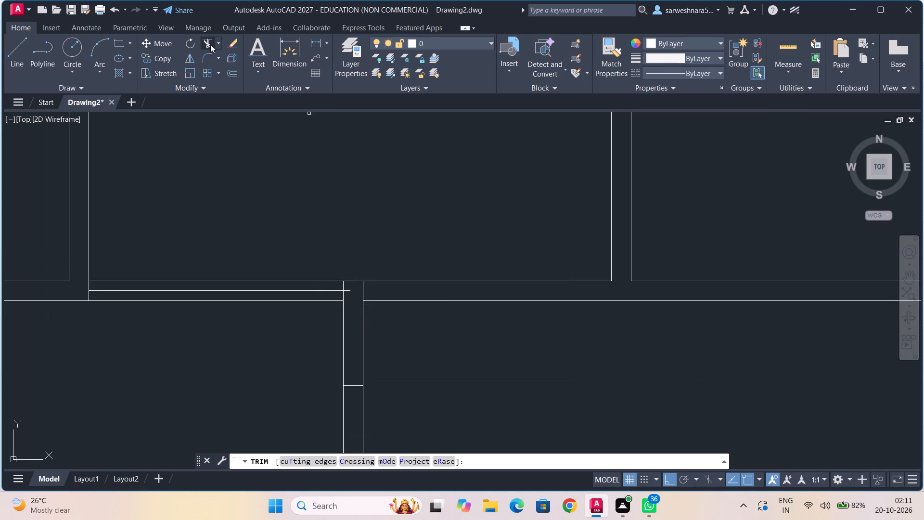
{"action": "left_click", "coordinate": [349, 290]}
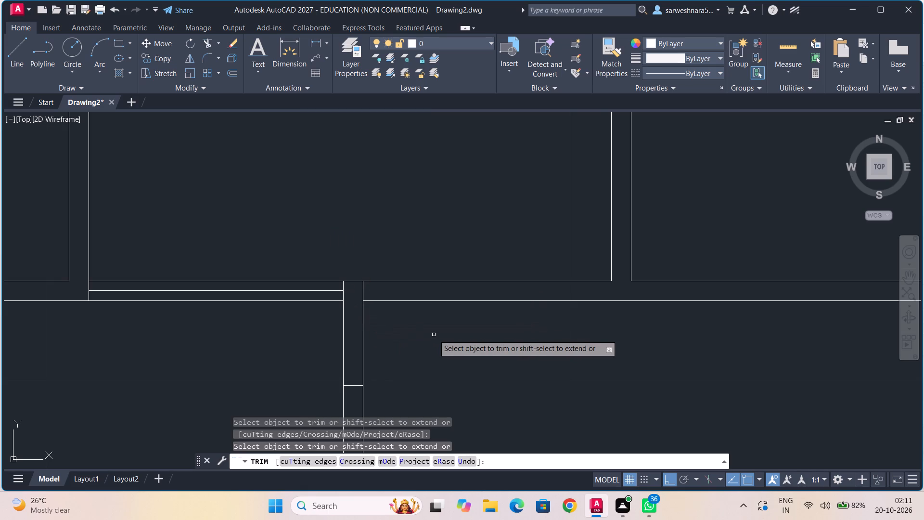
Draw connected lines from the vertical partition along the top middle room's bottom edge: 2 and 1 right, 0.5 back, and 0.375 down across the partition.
{"action": "middle_click_drag", "start_coordinate": [438, 336], "coordinate": [363, 353]}
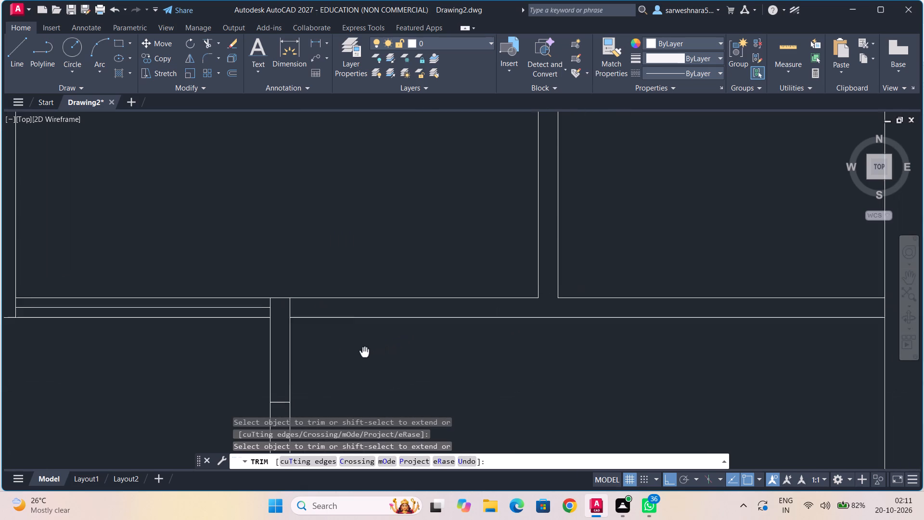
{"action": "middle_click_drag", "start_coordinate": [363, 353], "coordinate": [361, 353]}
{"action": "left_click", "coordinate": [15, 52]}
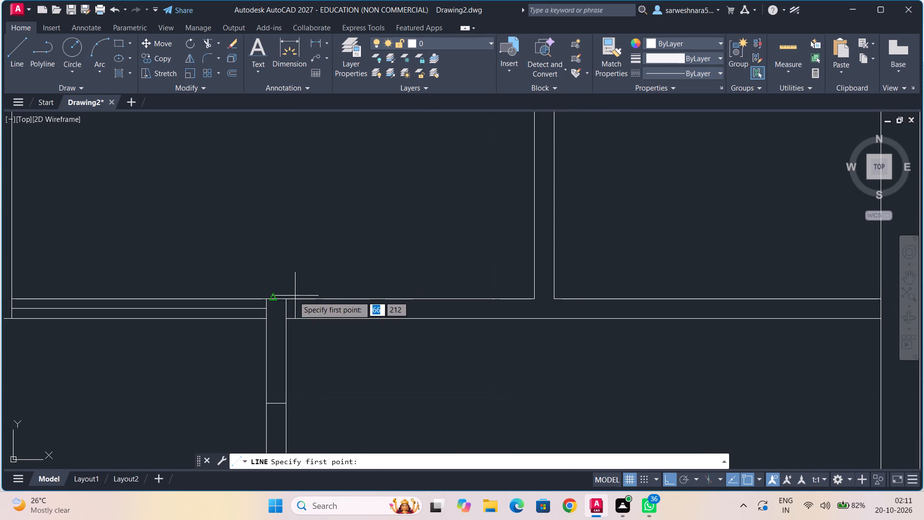
{"action": "left_click", "coordinate": [288, 299]}
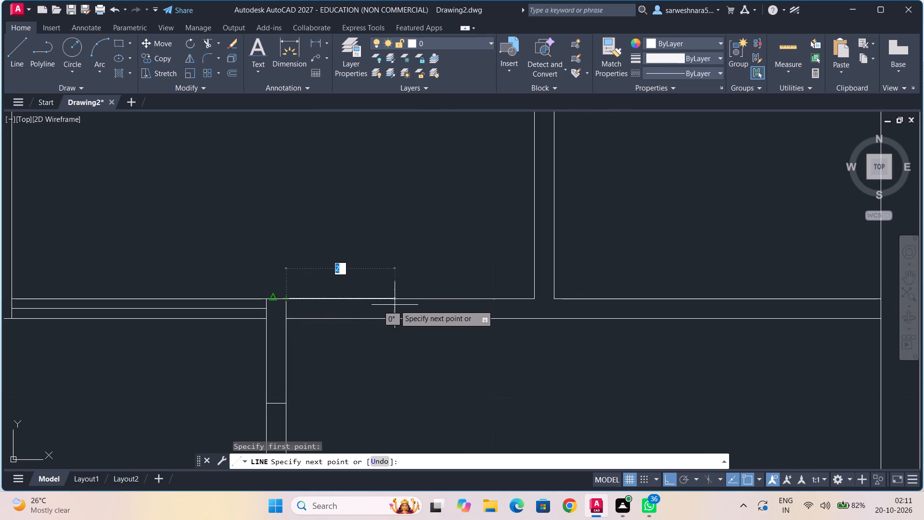
{"action": "key", "text": "2"}
{"action": "key", "text": "Return"}
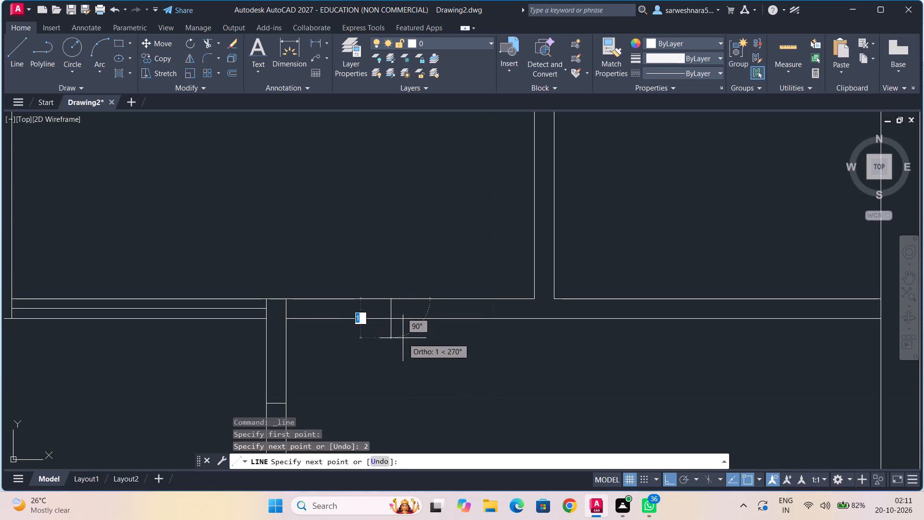
{"action": "scroll", "coordinate": [403, 338], "scroll_direction": "down", "scroll_amount": 2}
{"action": "middle_click_drag", "start_coordinate": [403, 338], "coordinate": [386, 326]}
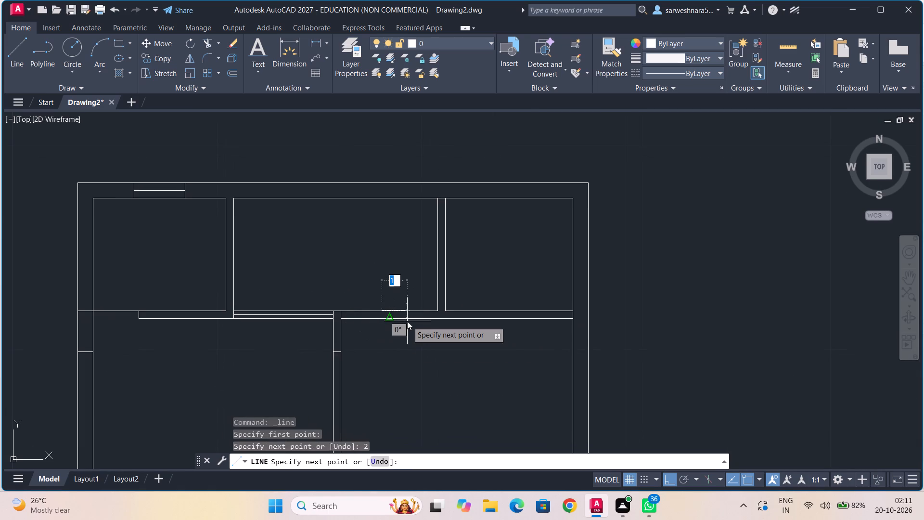
{"action": "key", "text": "1"}
{"action": "key", "text": "Return"}
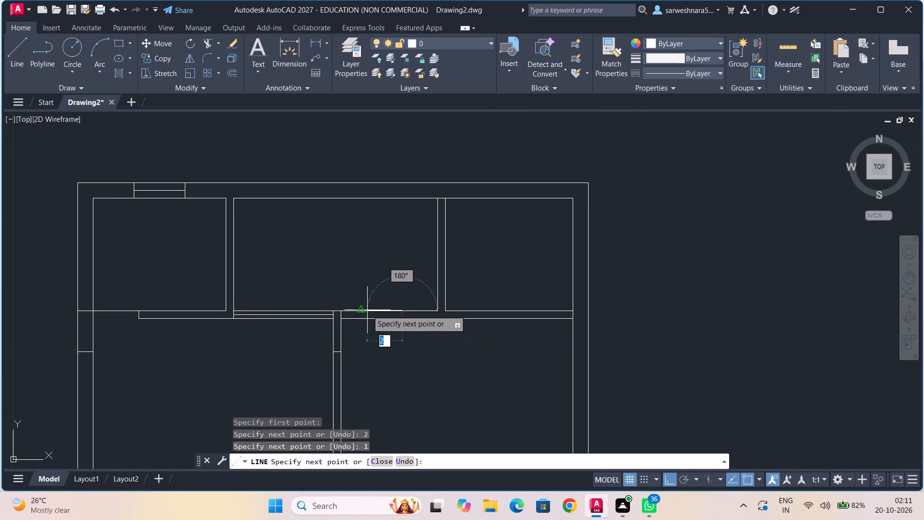
{"action": "type", "text": "0.5"}
{"action": "key", "text": "Return"}
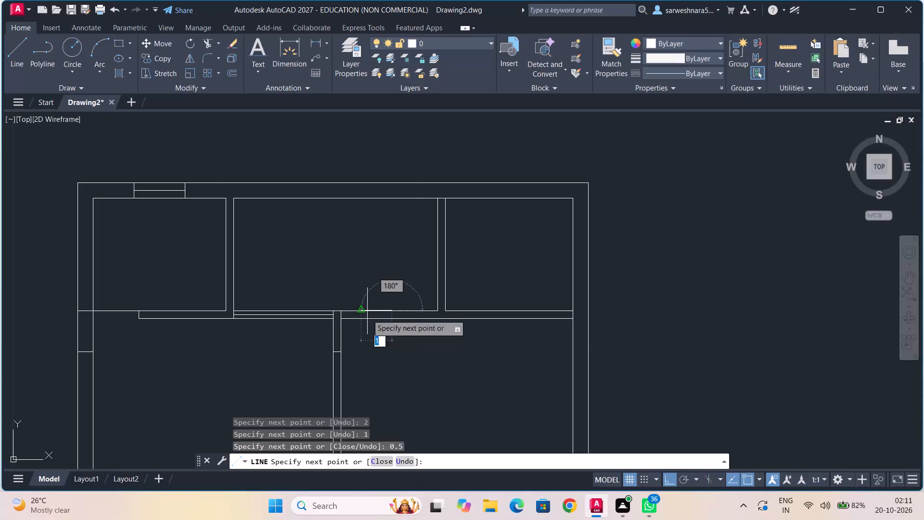
{"action": "type", "text": "0.375"}
{"action": "key", "text": "Return"}
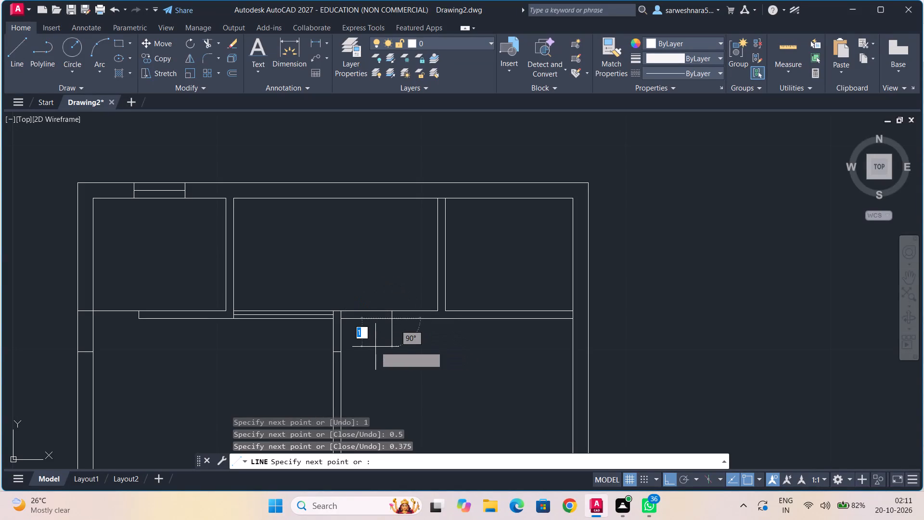
{"action": "key", "text": "Escape"}
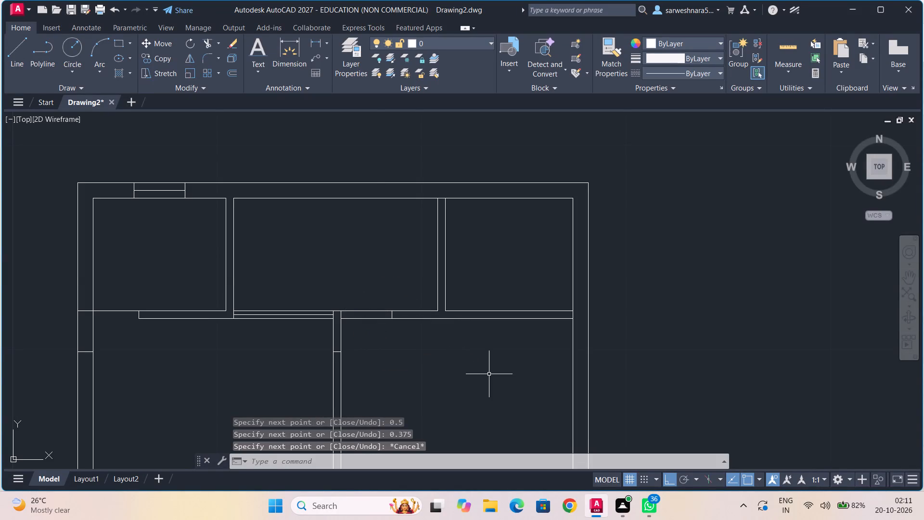
Draw a line across the partition at the top middle room's bottom-right corner, and a centre line from its midpoint to the 0.375 line.
{"action": "scroll", "coordinate": [496, 377], "scroll_direction": "up", "scroll_amount": 1}
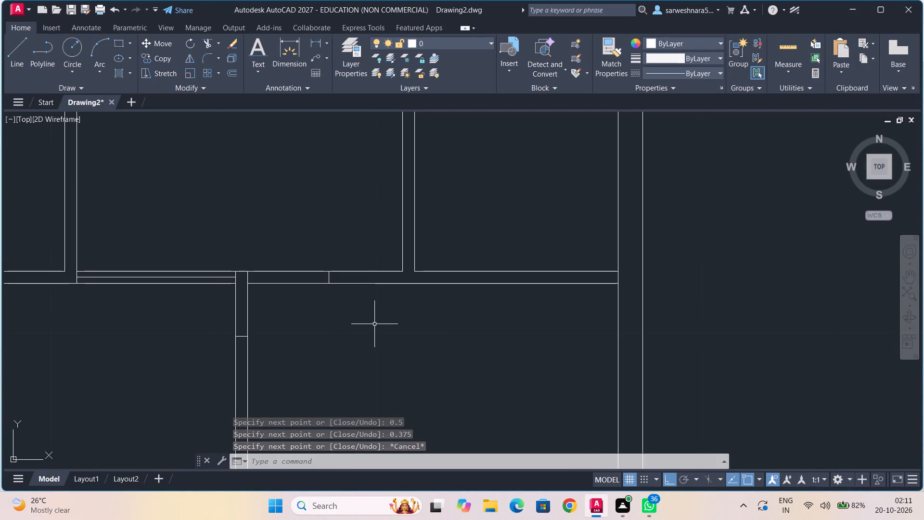
{"action": "scroll", "coordinate": [374, 324], "scroll_direction": "up", "scroll_amount": 1}
{"action": "middle_click_drag", "start_coordinate": [374, 324], "coordinate": [354, 346]}
{"action": "left_click", "coordinate": [26, 46]}
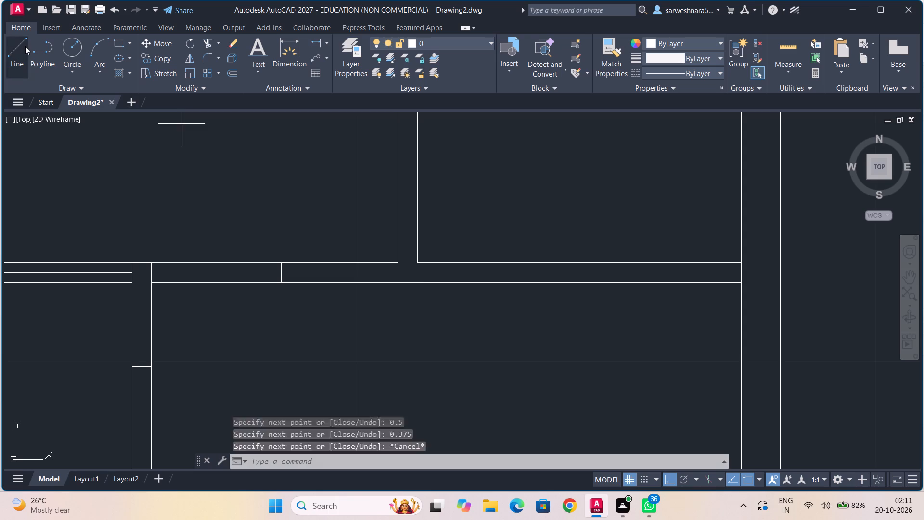
{"action": "left_click", "coordinate": [396, 262]}
{"action": "left_click", "coordinate": [398, 283]}
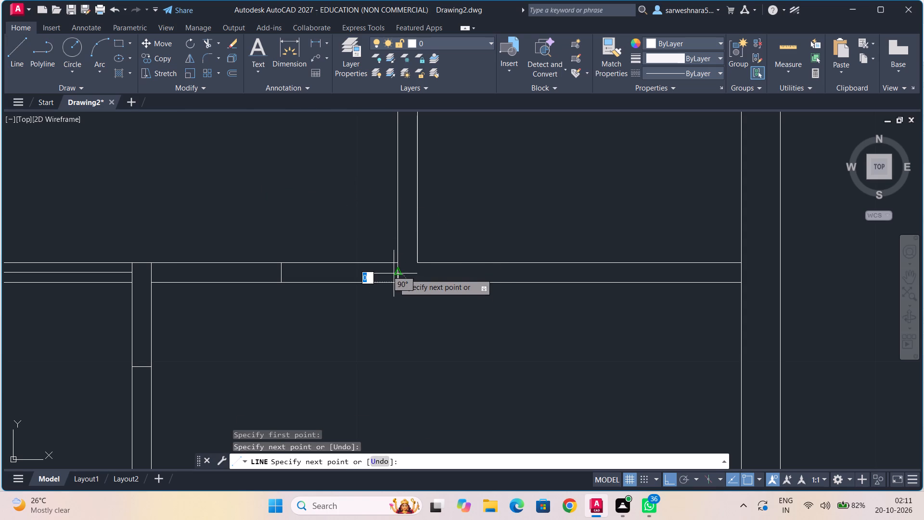
{"action": "left_click", "coordinate": [399, 274]}
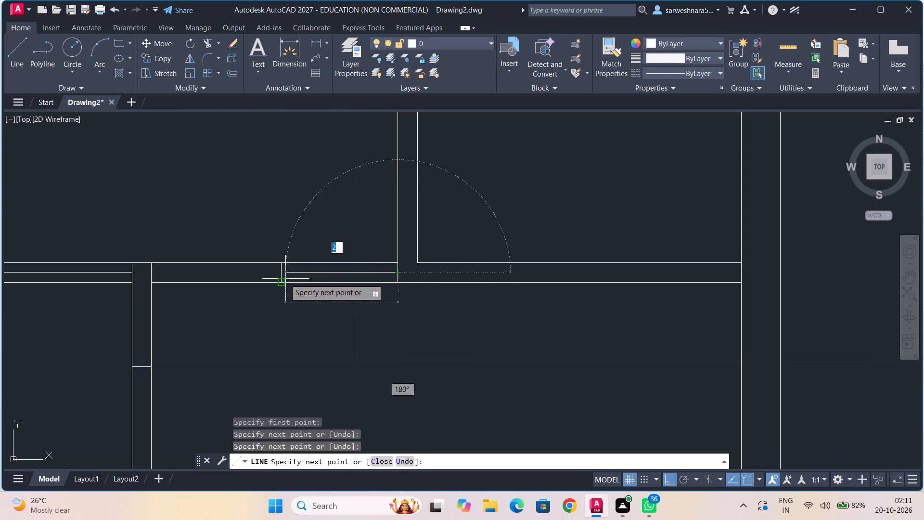
{"action": "left_click", "coordinate": [281, 276]}
{"action": "key", "text": "Escape"}
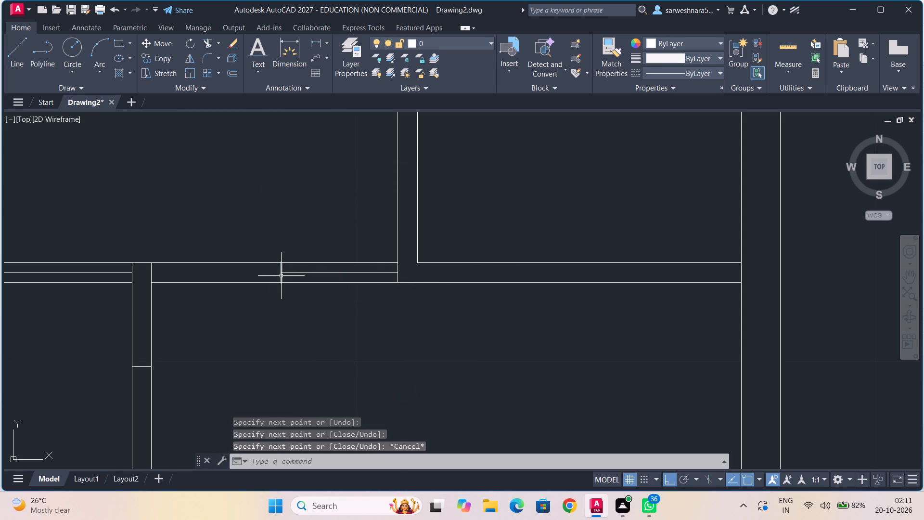
Trim the horizontal partition's lower line between the lower vertical partition and the 0.375 line.
{"action": "left_click", "coordinate": [210, 41]}
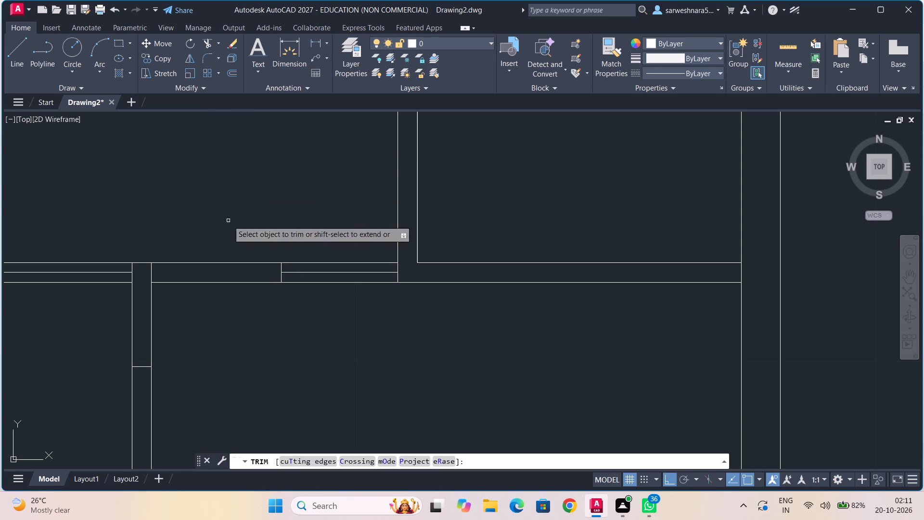
{"action": "left_click", "coordinate": [228, 283]}
{"action": "left_click", "coordinate": [228, 283]}
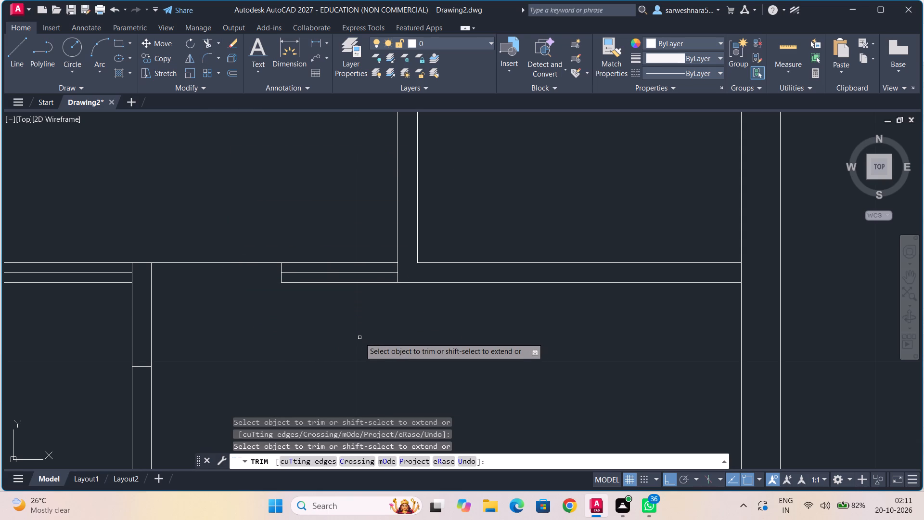
Trim the top wall's inner line between the two lines of the partition separating the top middle and top-right rooms.
{"action": "middle_click_drag", "start_coordinate": [429, 329], "coordinate": [379, 365]}
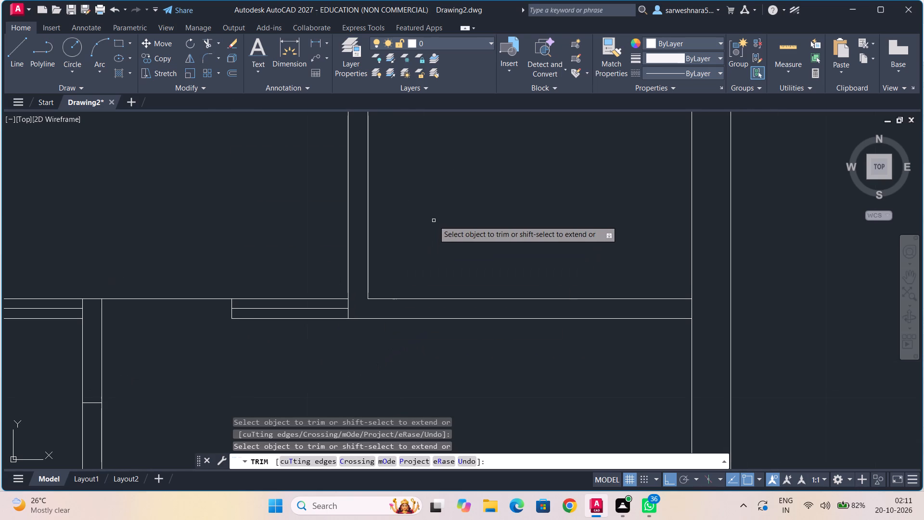
{"action": "middle_click_drag", "start_coordinate": [439, 215], "coordinate": [385, 348]}
{"action": "middle_click_drag", "start_coordinate": [395, 229], "coordinate": [382, 306]}
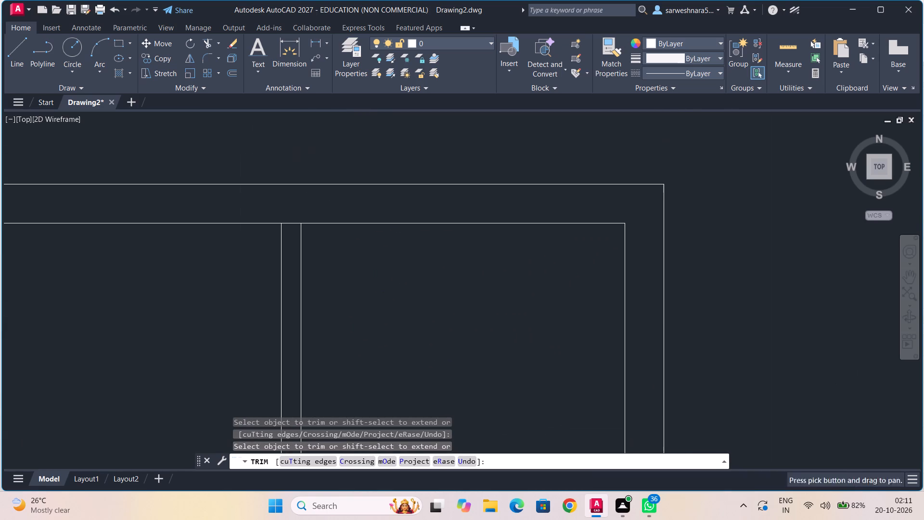
{"action": "left_click", "coordinate": [293, 223]}
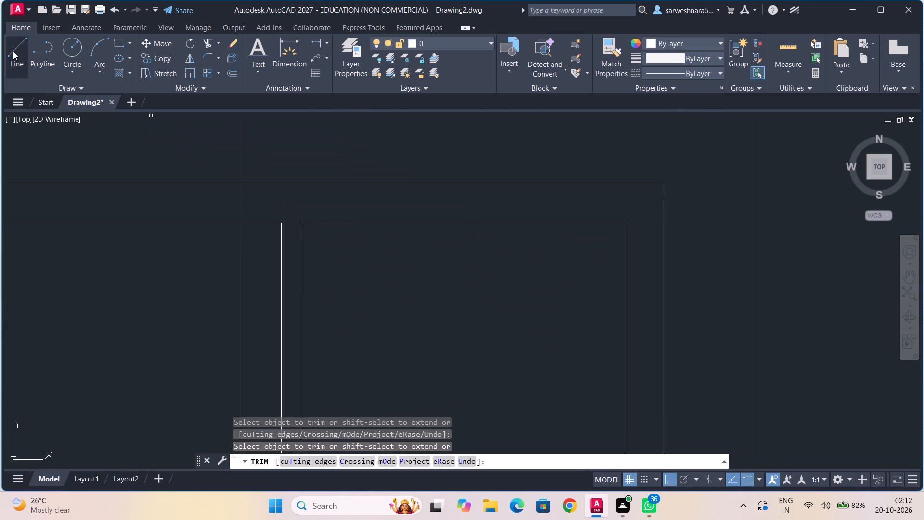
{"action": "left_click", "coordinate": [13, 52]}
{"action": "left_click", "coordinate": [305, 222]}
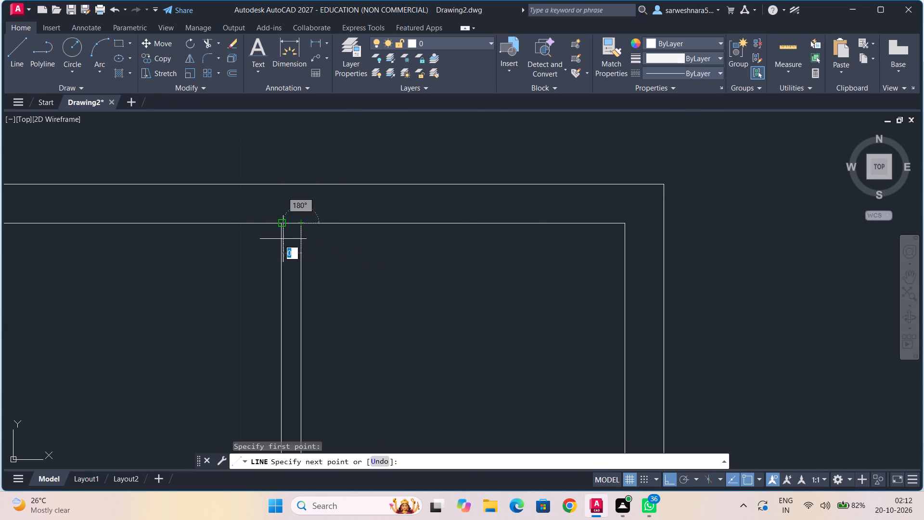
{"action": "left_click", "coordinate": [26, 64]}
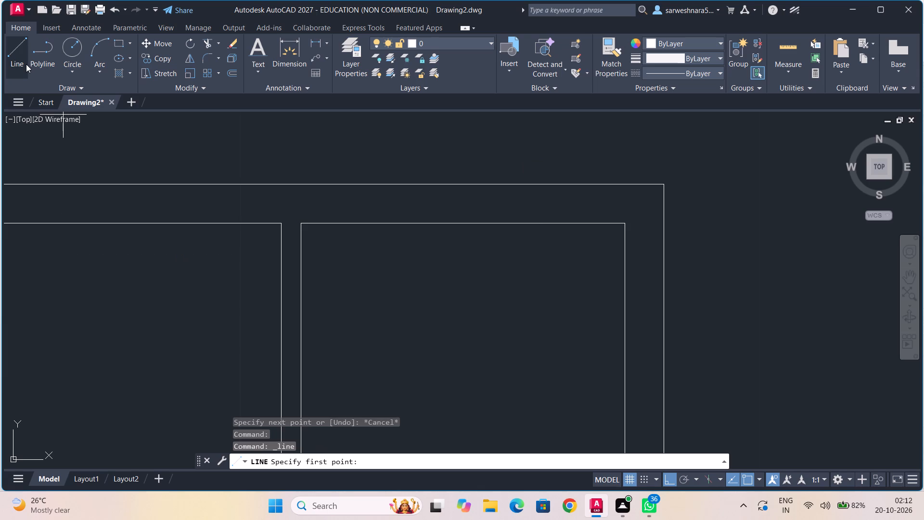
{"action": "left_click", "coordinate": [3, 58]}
Draw connected lines from the top-right room's top-left corner: 2 right, 0.75 up, 2 and 0.5 right, 0.75 down across the top wall.
{"action": "left_click", "coordinate": [15, 65]}
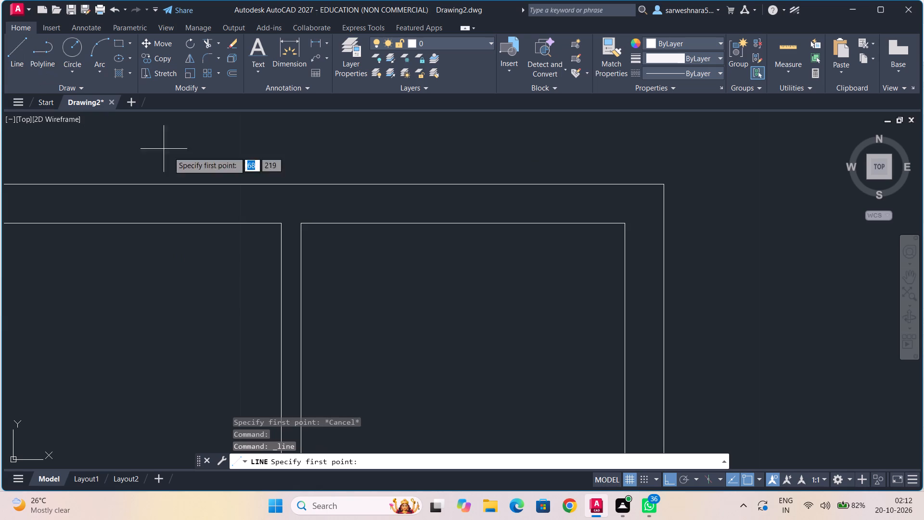
{"action": "left_click", "coordinate": [301, 223]}
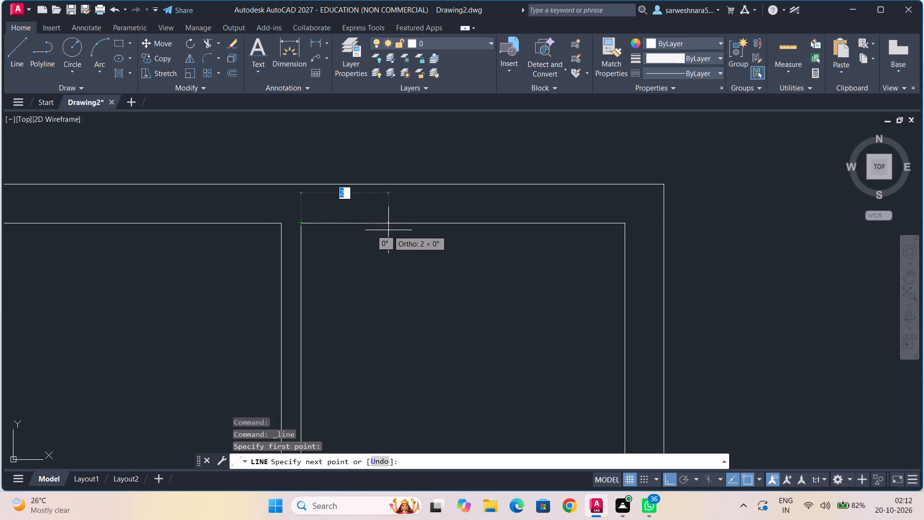
{"action": "key", "text": "2"}
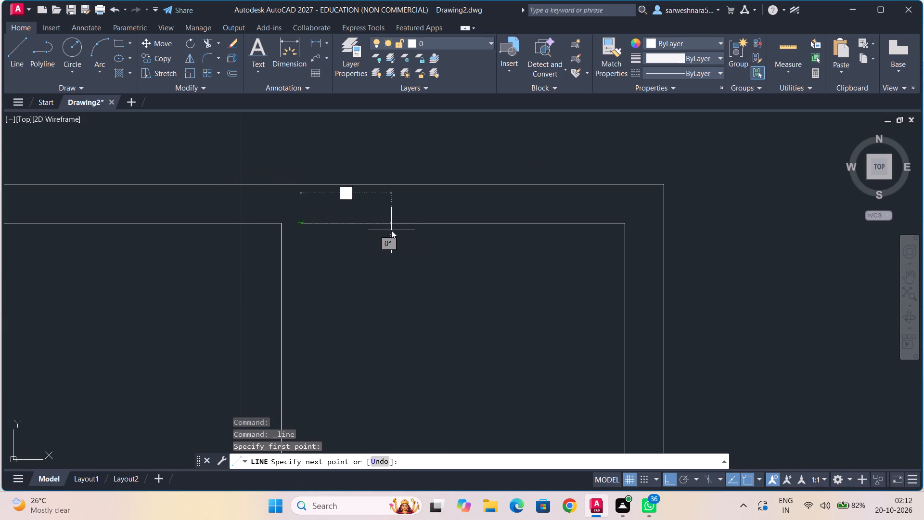
{"action": "key", "text": "Return"}
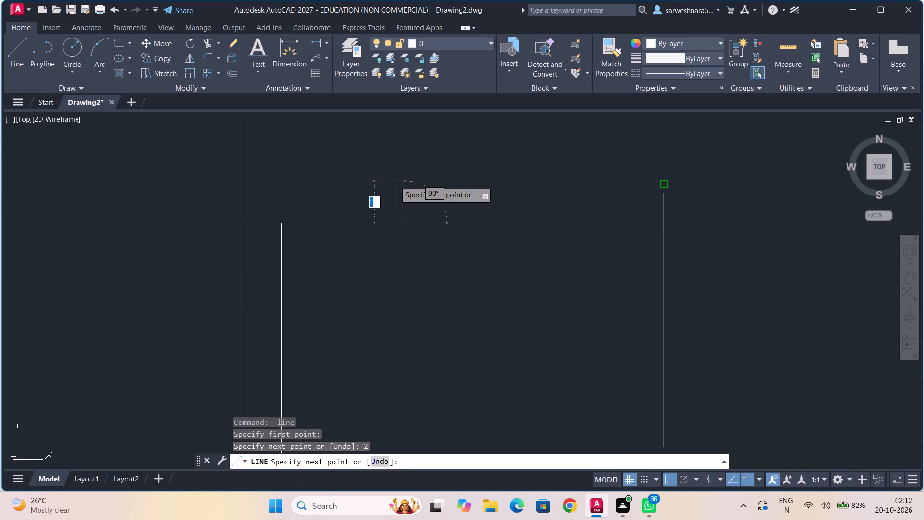
{"action": "type", "text": "0."}
{"action": "type", "text": "75"}
{"action": "key", "text": "Return"}
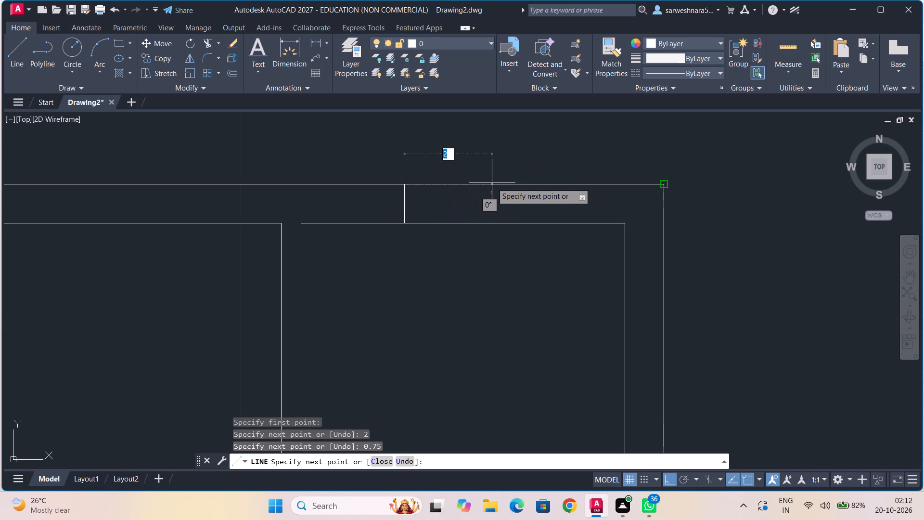
{"action": "key", "text": "2"}
{"action": "key", "text": "Return"}
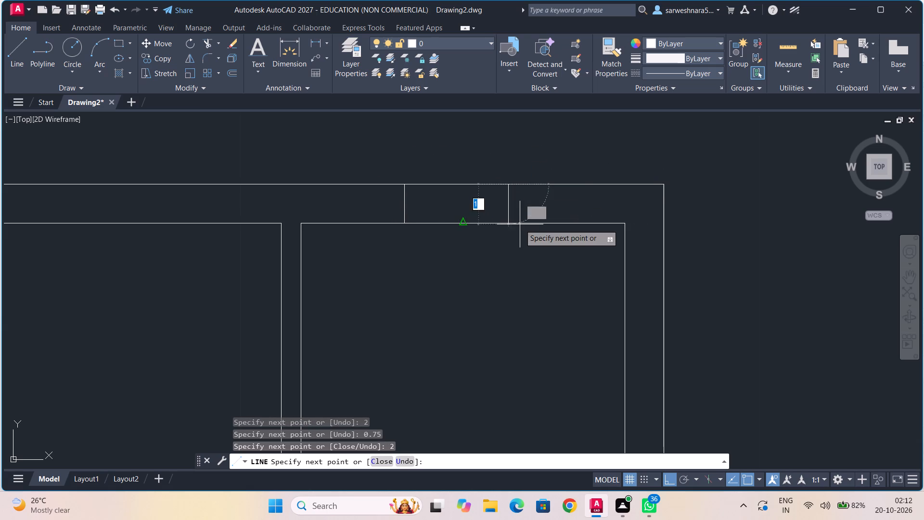
{"action": "type", "text": "0.5"}
{"action": "key", "text": "Return"}
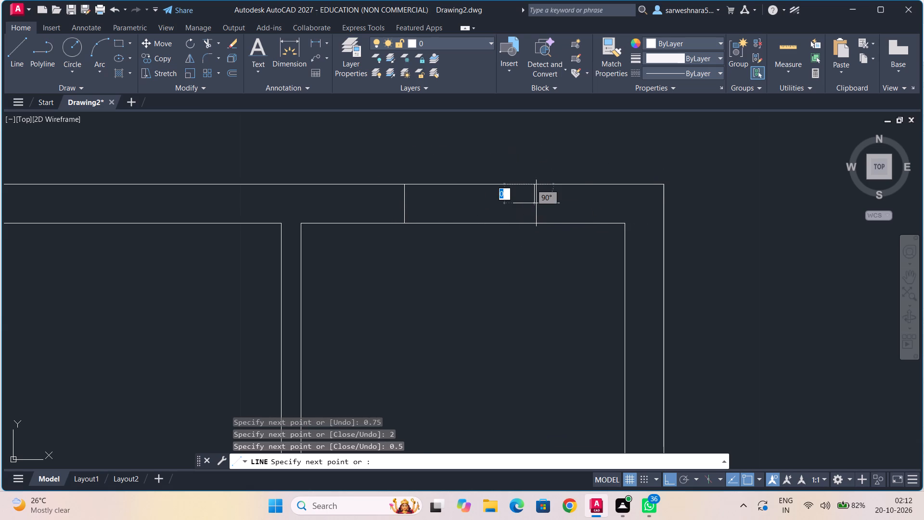
{"action": "type", "text": "0.75"}
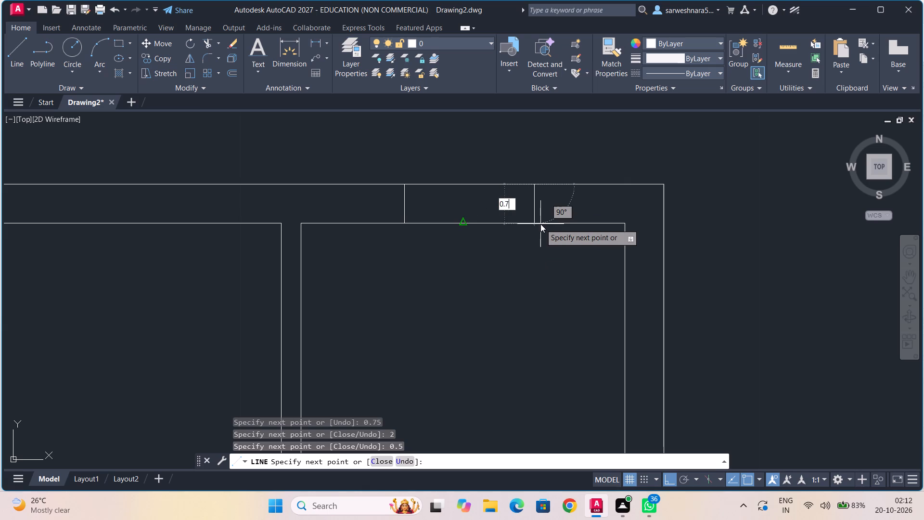
{"action": "key", "text": "Return"}
{"action": "key", "text": "Escape"}
Draw a centre line between the midpoints of the two window lines crossing the top wall above the top-right room.
{"action": "left_click", "coordinate": [22, 43]}
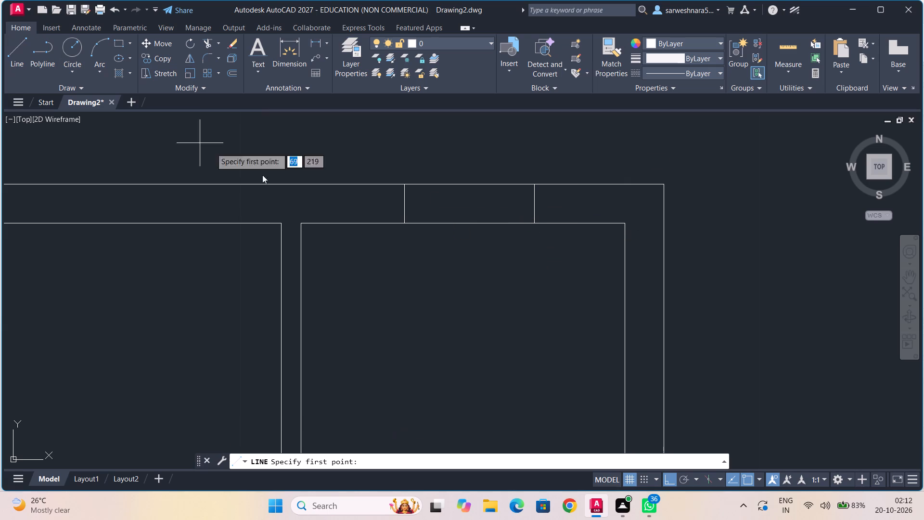
{"action": "left_click", "coordinate": [404, 205]}
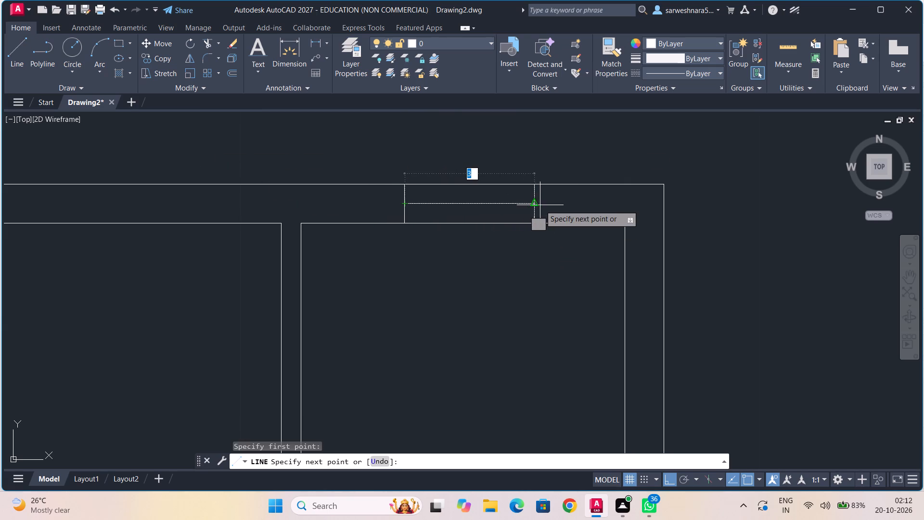
{"action": "left_click", "coordinate": [535, 206]}
{"action": "key", "text": "Escape"}
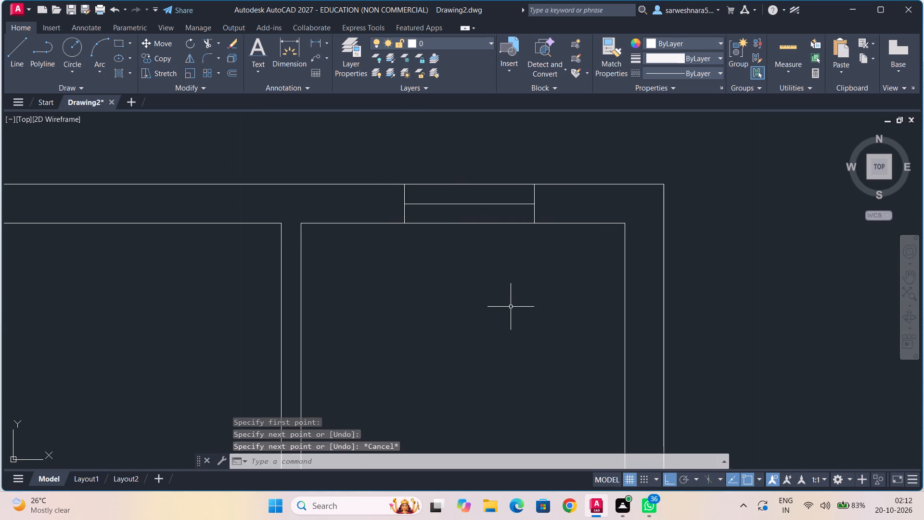
Draw connected lines from the top-right room's bottom-left corner: 3 and 1 right, and 0.375 down across the horizontal partition.
{"action": "scroll", "coordinate": [511, 311], "scroll_direction": "down", "scroll_amount": 2}
{"action": "middle_click_drag", "start_coordinate": [518, 333], "coordinate": [439, 253]}
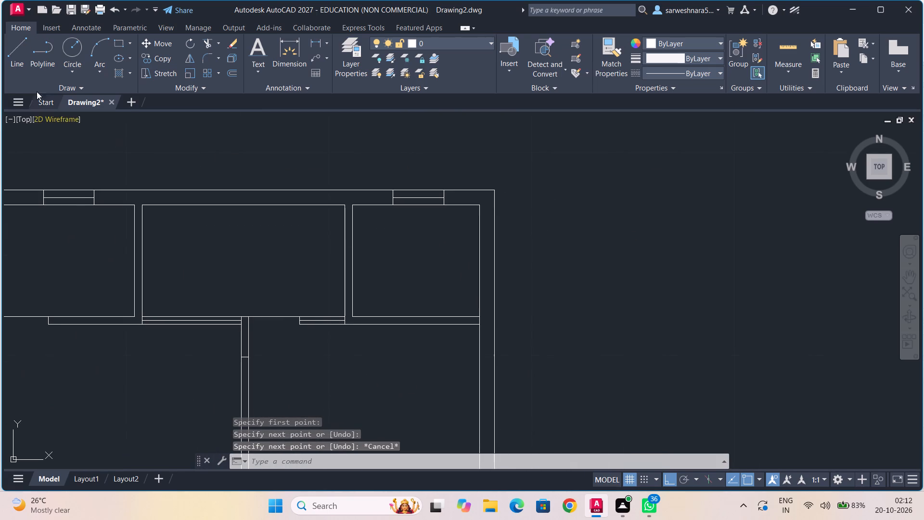
{"action": "left_click", "coordinate": [19, 64]}
{"action": "scroll", "coordinate": [383, 298], "scroll_direction": "up", "scroll_amount": 2}
{"action": "middle_click_drag", "start_coordinate": [383, 298], "coordinate": [336, 259]}
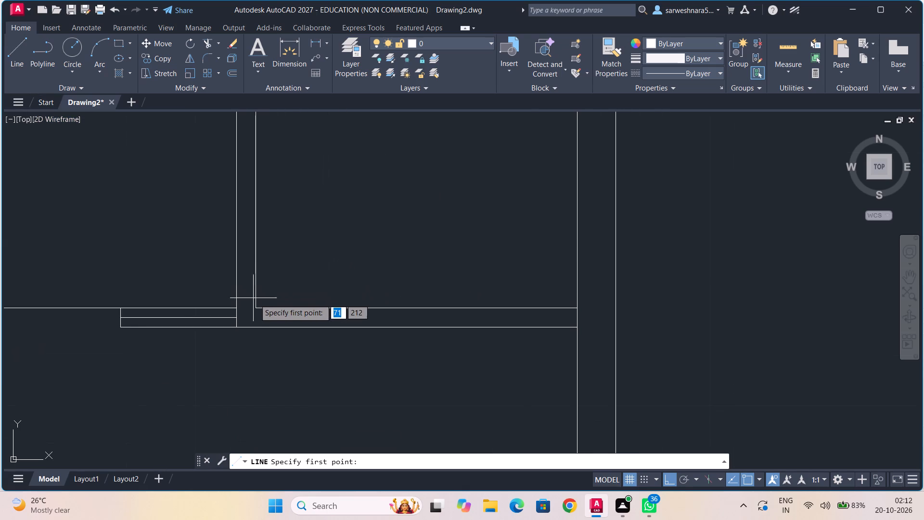
{"action": "left_click", "coordinate": [258, 306]}
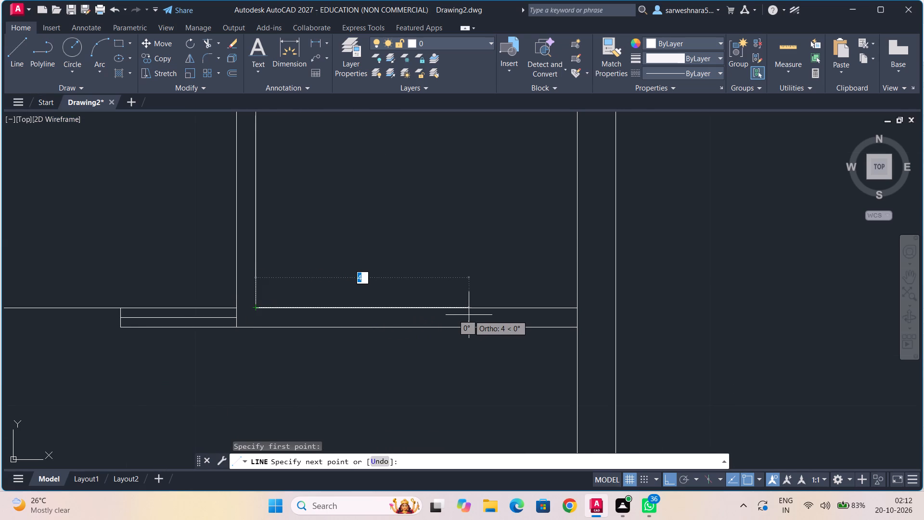
{"action": "key", "text": "3"}
{"action": "key", "text": "Return"}
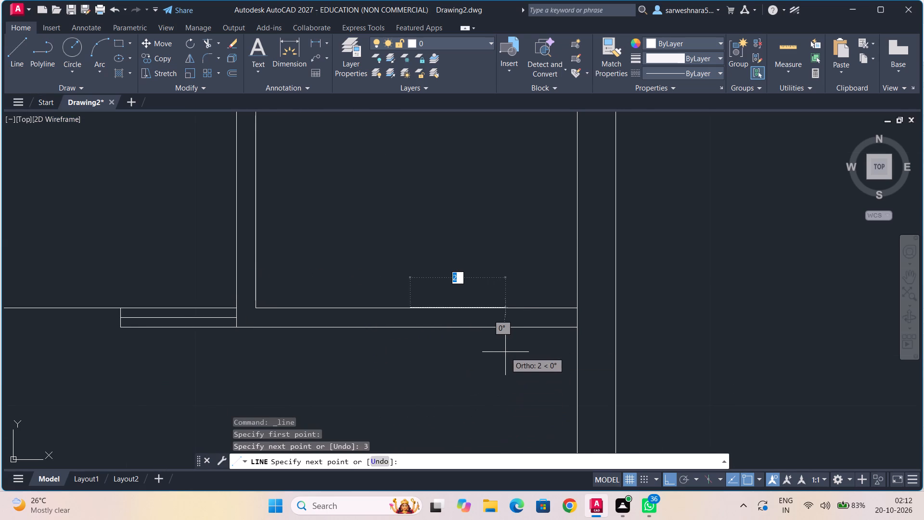
{"action": "key", "text": "1"}
{"action": "key", "text": "Return"}
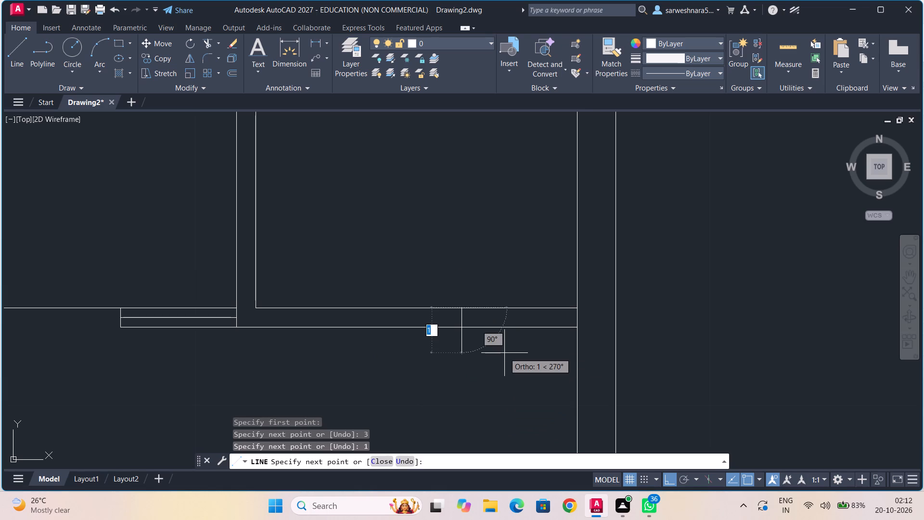
{"action": "type", "text": "0.375"}
{"action": "key", "text": "Return"}
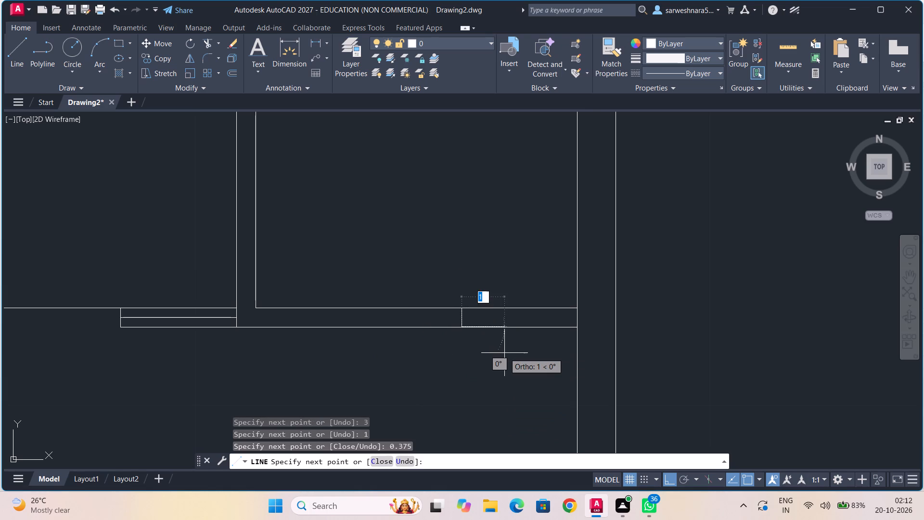
{"action": "key", "text": "Escape"}
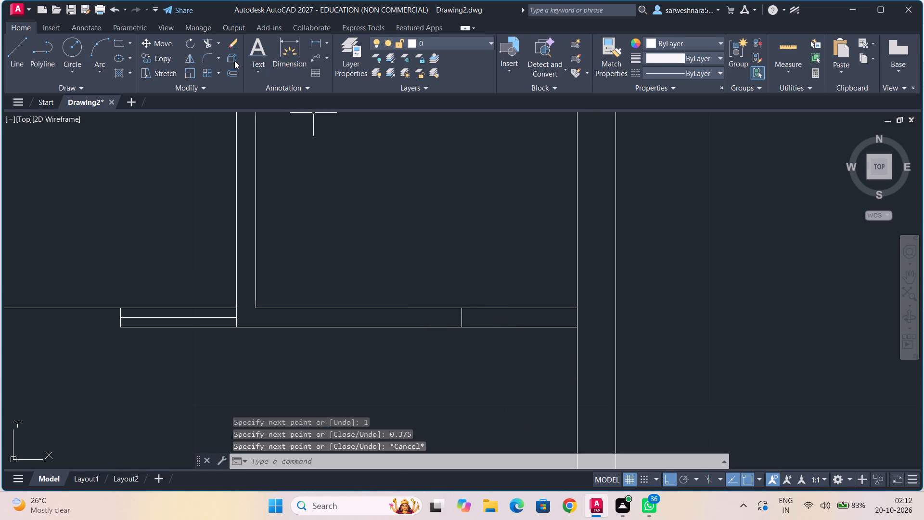
Trim the horizontal partition's lower line between the new 0.375 line and the right outer wall.
{"action": "left_click", "coordinate": [209, 42]}
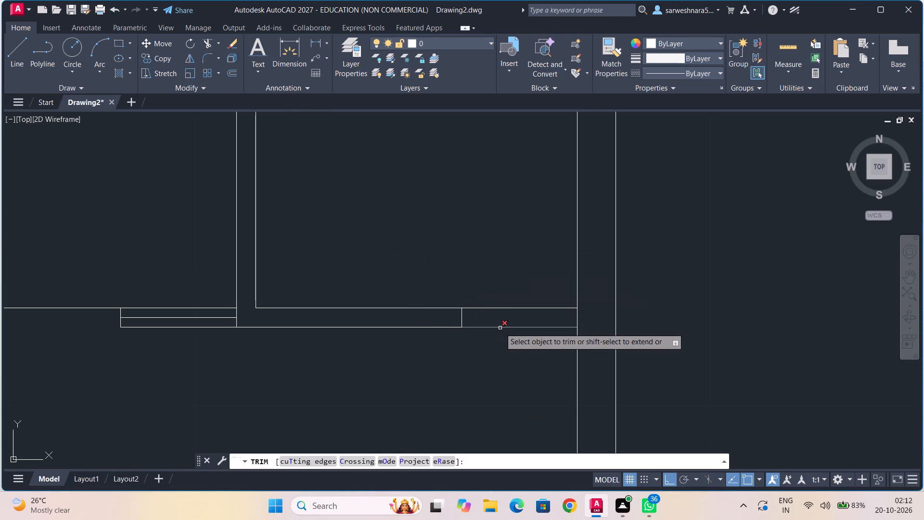
{"action": "left_click", "coordinate": [500, 325]}
{"action": "left_click", "coordinate": [500, 327]}
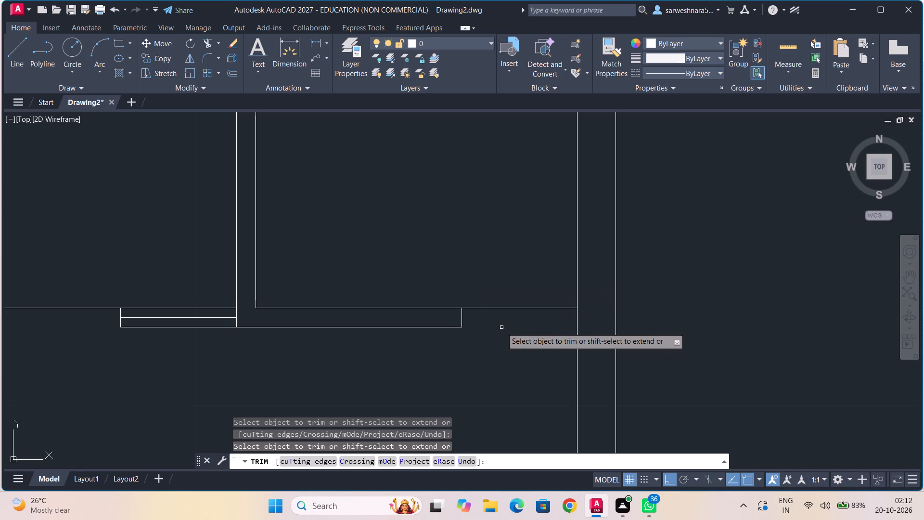
Draw connected lines from the top-right room's bottom-right corner: 2 down, 0.75 right across the outer wall, 2 up, and 0.75 back left.
{"action": "scroll", "coordinate": [501, 327], "scroll_direction": "down", "scroll_amount": 1}
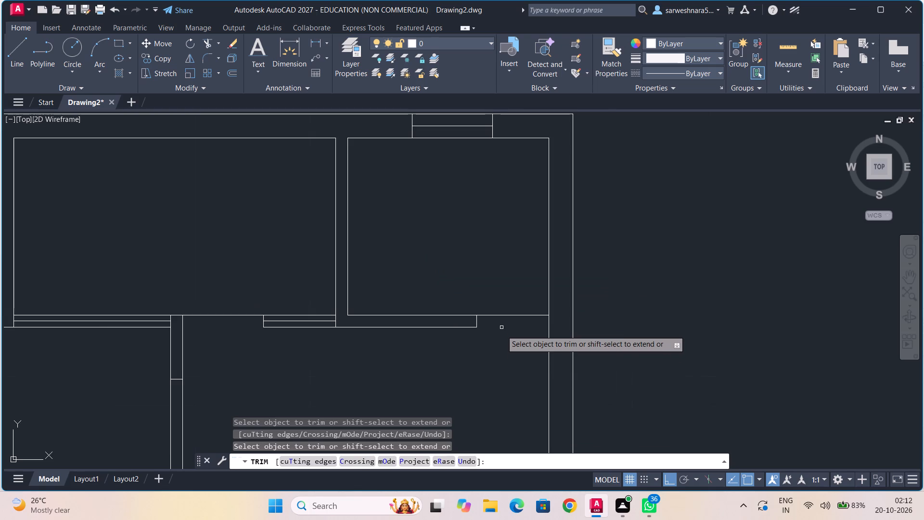
{"action": "middle_click_drag", "start_coordinate": [502, 355], "coordinate": [478, 343]}
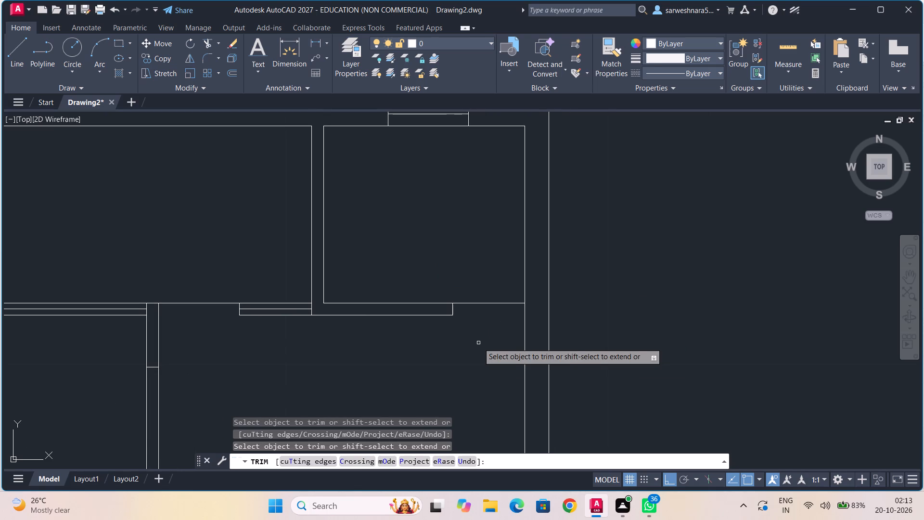
{"action": "middle_click_drag", "start_coordinate": [486, 361], "coordinate": [473, 383]}
{"action": "middle_click_drag", "start_coordinate": [473, 383], "coordinate": [391, 324]}
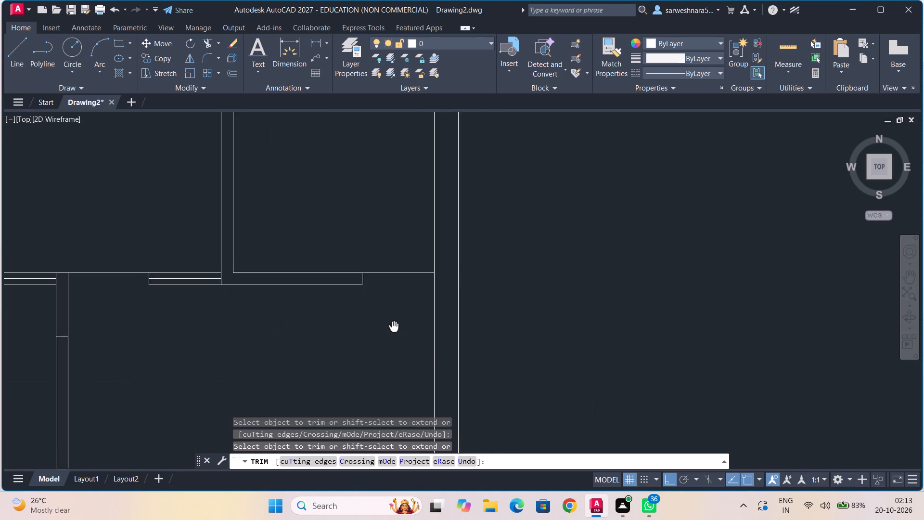
{"action": "middle_click_drag", "start_coordinate": [391, 324], "coordinate": [391, 323]}
{"action": "left_click", "coordinate": [23, 58]}
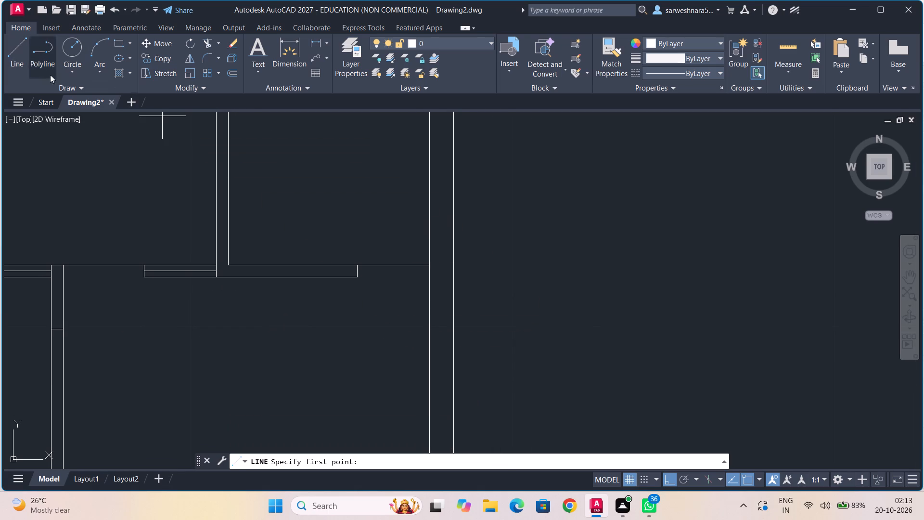
{"action": "left_click", "coordinate": [427, 268]}
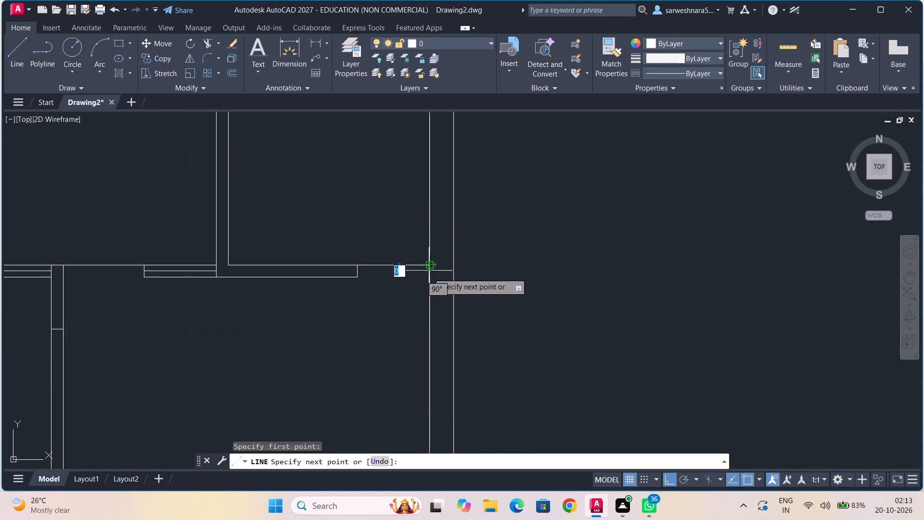
{"action": "key", "text": "2"}
{"action": "key", "text": "Return"}
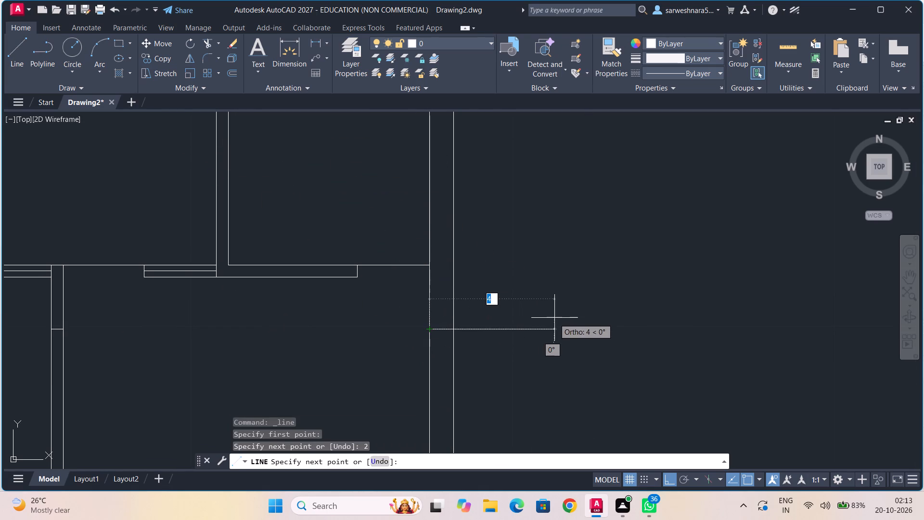
{"action": "type", "text": "0.75"}
{"action": "key", "text": "Return"}
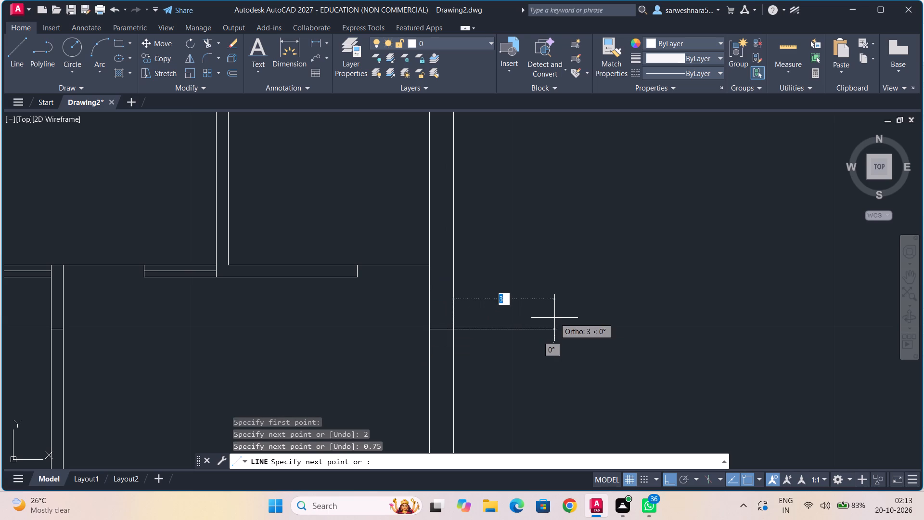
{"action": "key", "text": "2"}
{"action": "key", "text": "Return"}
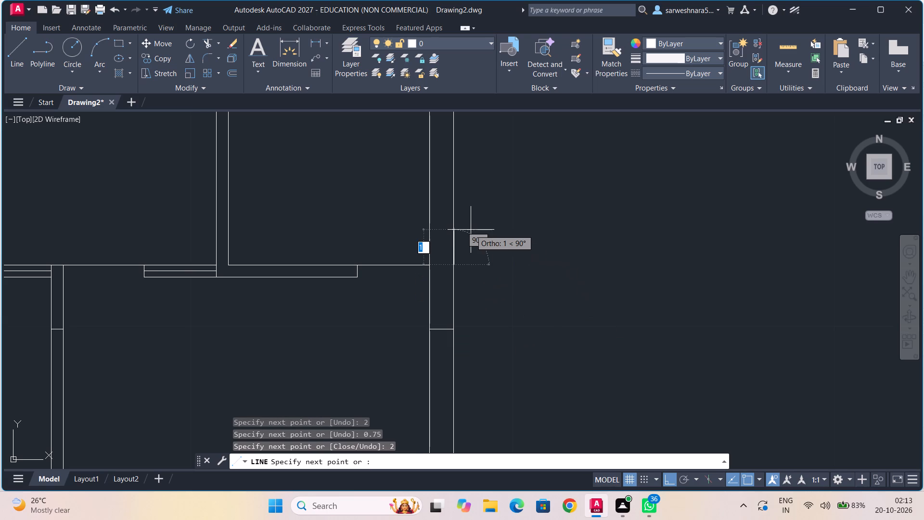
{"action": "type", "text": "0."}
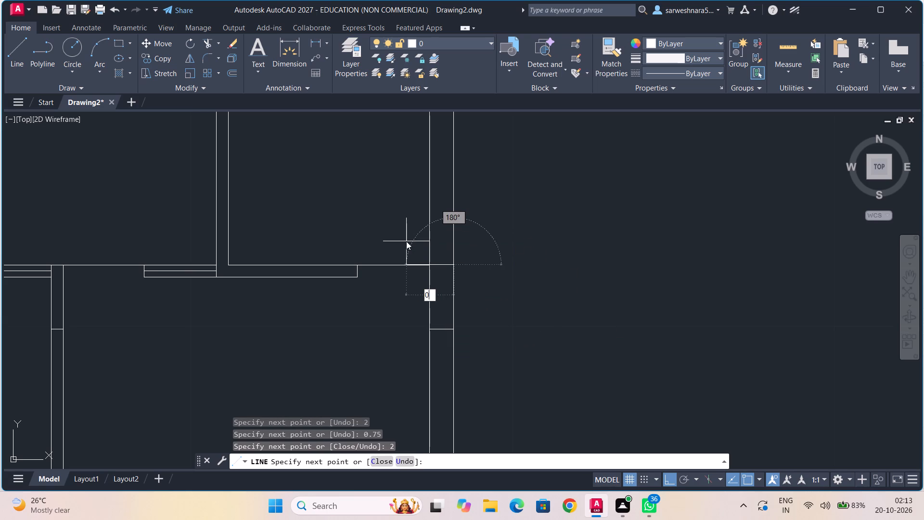
{"action": "type", "text": "75"}
{"action": "key", "text": "Return"}
{"action": "key", "text": "Escape"}
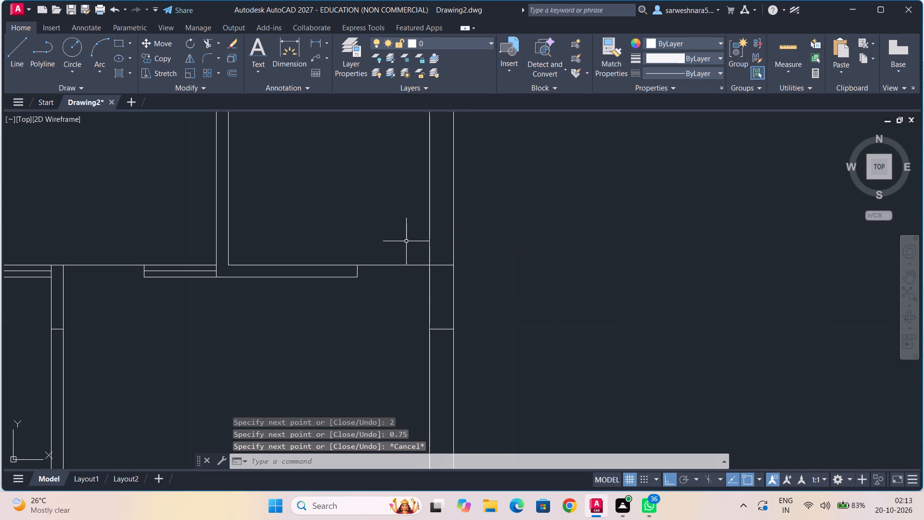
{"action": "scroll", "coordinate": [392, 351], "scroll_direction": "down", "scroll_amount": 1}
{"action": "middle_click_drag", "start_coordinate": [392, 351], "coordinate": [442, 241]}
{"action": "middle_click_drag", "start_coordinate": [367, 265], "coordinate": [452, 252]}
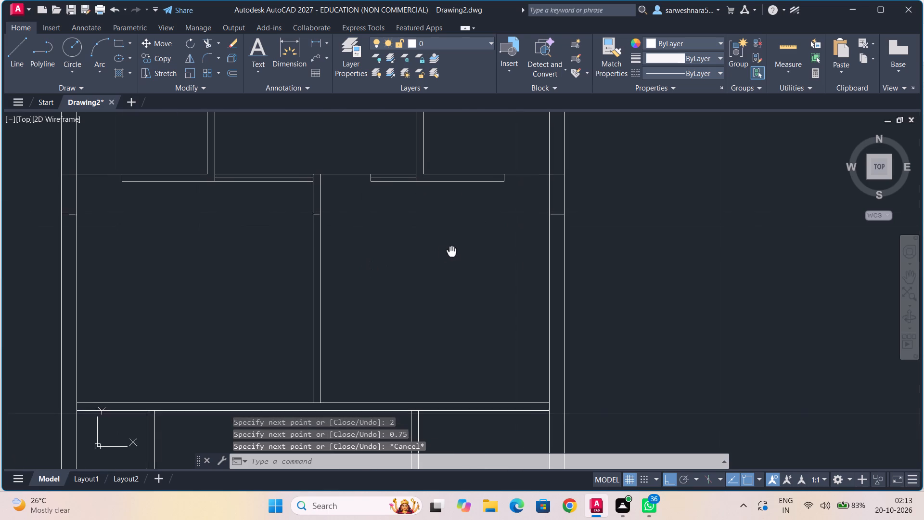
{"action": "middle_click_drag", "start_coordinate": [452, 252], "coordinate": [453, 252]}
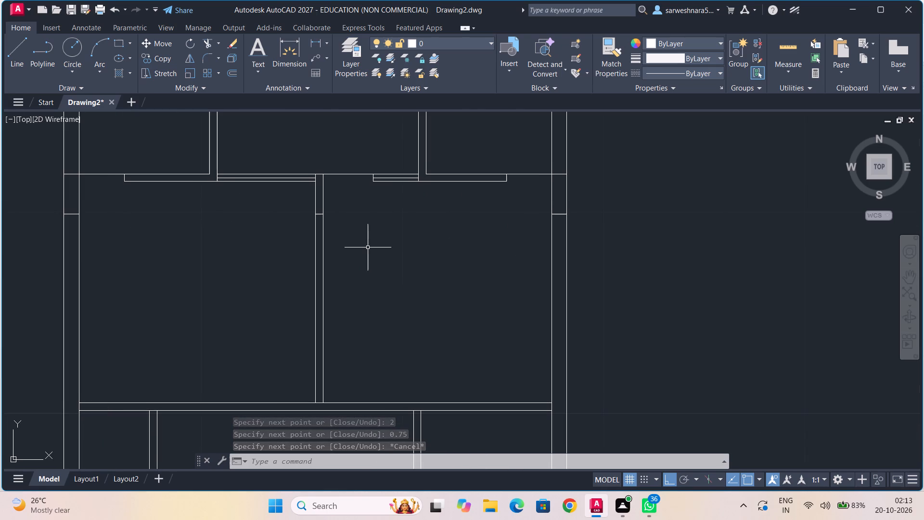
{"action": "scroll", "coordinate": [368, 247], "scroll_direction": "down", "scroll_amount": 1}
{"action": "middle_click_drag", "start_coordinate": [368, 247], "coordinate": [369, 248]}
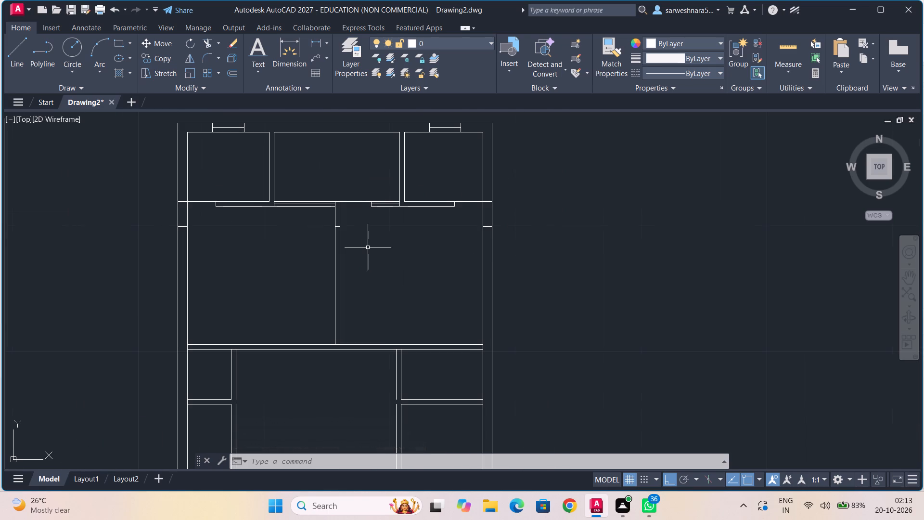
Draw connected lines from where the lower horizontal partition's bottom line meets the left outer wall: 2 up, 0.75 left, 2 down, and back right.
{"action": "middle_click_drag", "start_coordinate": [369, 248], "coordinate": [412, 233]}
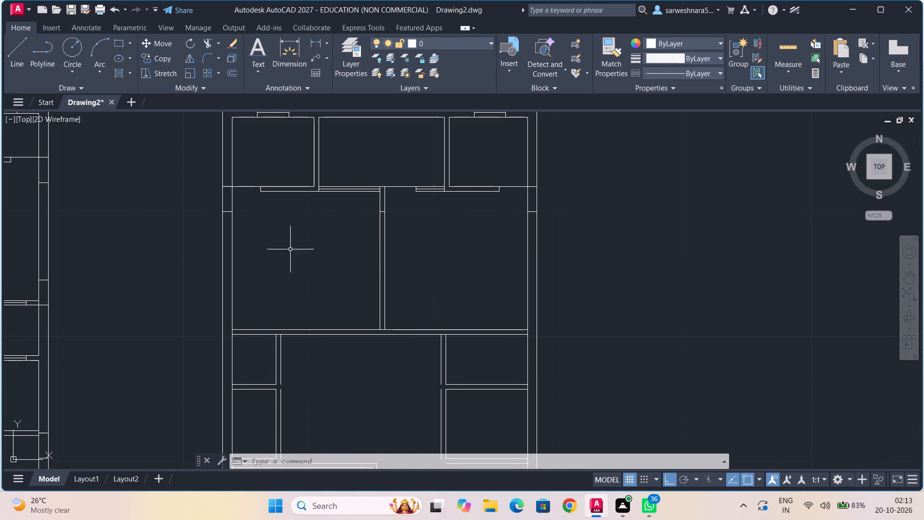
{"action": "middle_click_drag", "start_coordinate": [282, 243], "coordinate": [334, 235]}
{"action": "middle_click_drag", "start_coordinate": [316, 305], "coordinate": [358, 241]}
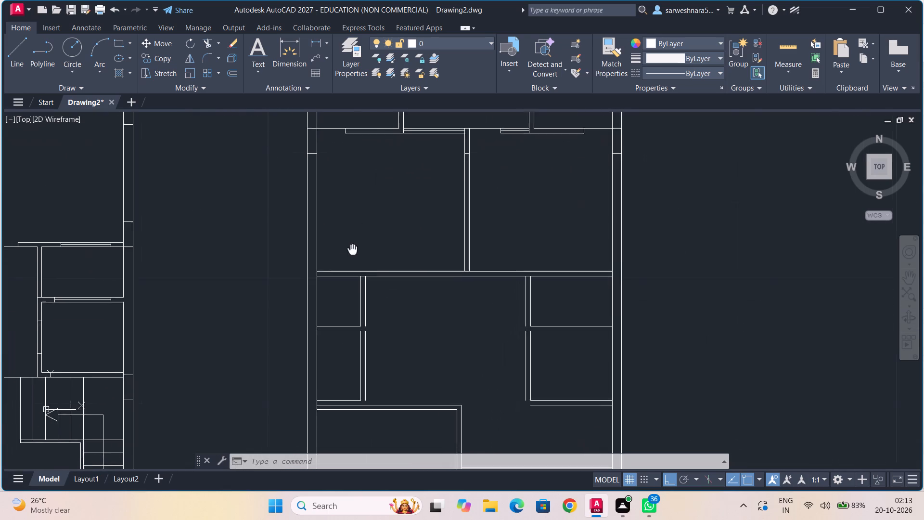
{"action": "middle_click_drag", "start_coordinate": [358, 241], "coordinate": [361, 236]}
{"action": "scroll", "coordinate": [349, 263], "scroll_direction": "up", "scroll_amount": 2}
{"action": "middle_click_drag", "start_coordinate": [347, 264], "coordinate": [354, 288]}
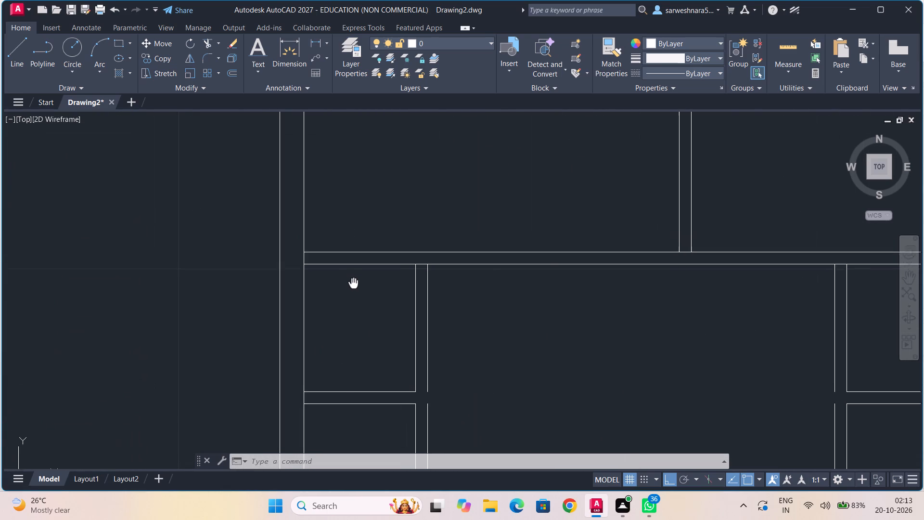
{"action": "middle_click_drag", "start_coordinate": [354, 288], "coordinate": [354, 296]}
{"action": "left_click", "coordinate": [14, 54]}
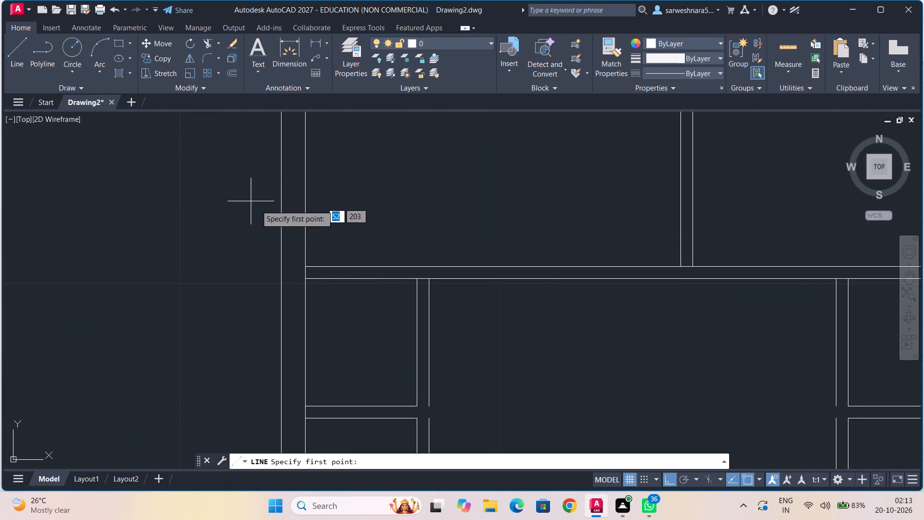
{"action": "left_click", "coordinate": [307, 280]}
{"action": "key", "text": "2"}
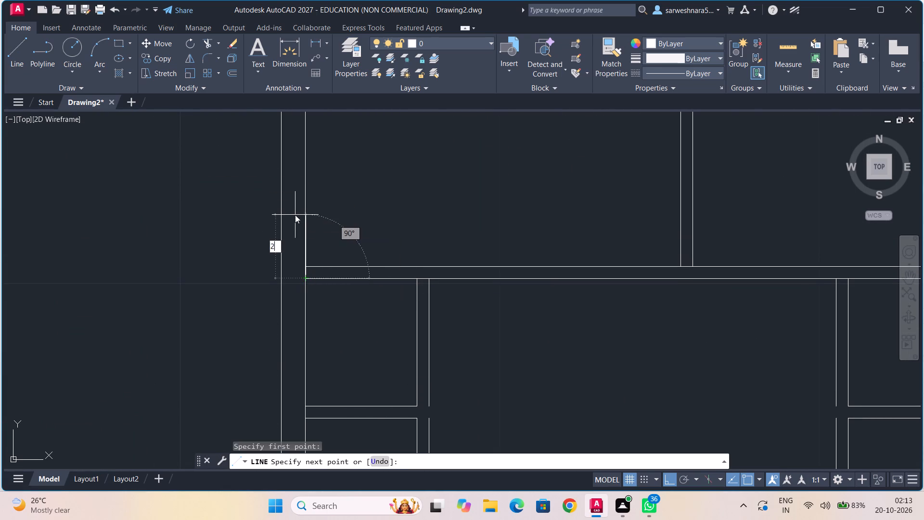
{"action": "key", "text": "Return"}
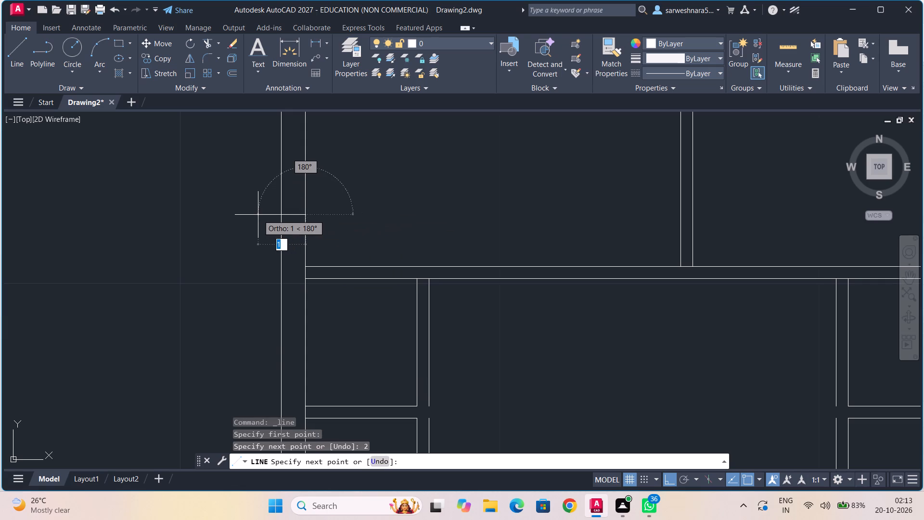
{"action": "type", "text": "0.75"}
{"action": "key", "text": "Return"}
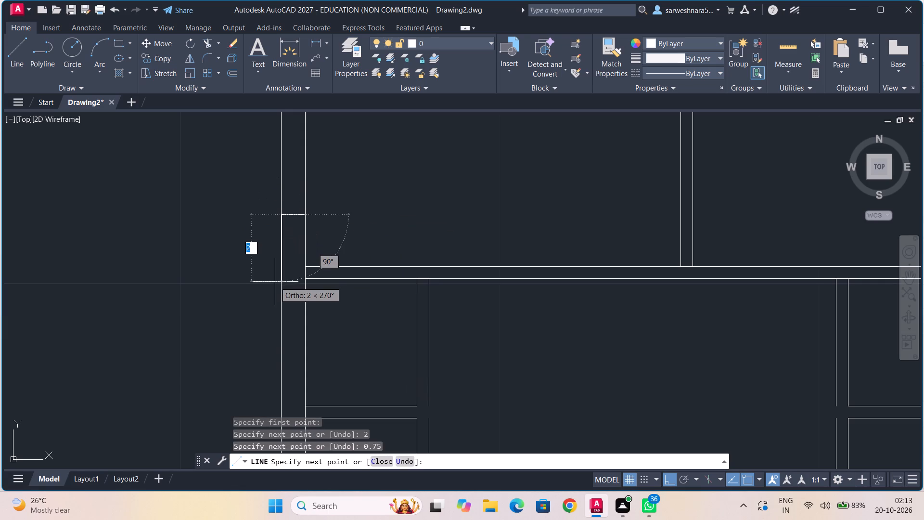
{"action": "key", "text": "2"}
{"action": "key", "text": "Return"}
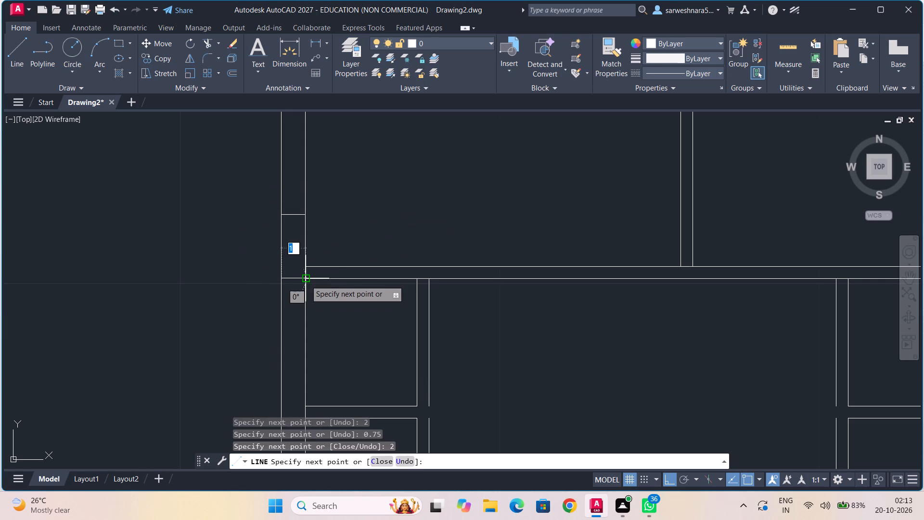
{"action": "left_click", "coordinate": [309, 280]}
{"action": "key", "text": "Escape"}
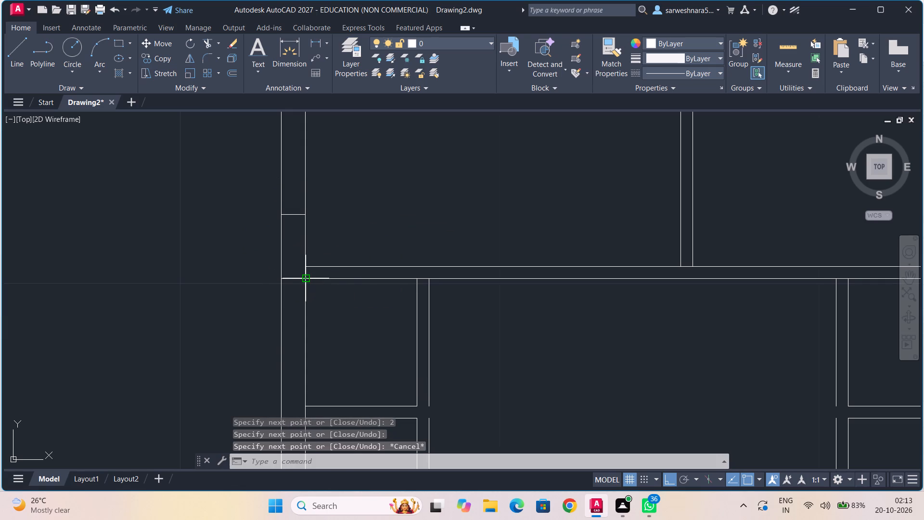
Draw a 0.375 line up across the horizontal partition from the top-right corner of the small left room below it.
{"action": "scroll", "coordinate": [309, 280], "scroll_direction": "up", "scroll_amount": 1}
{"action": "middle_click_drag", "start_coordinate": [389, 297], "coordinate": [323, 302]}
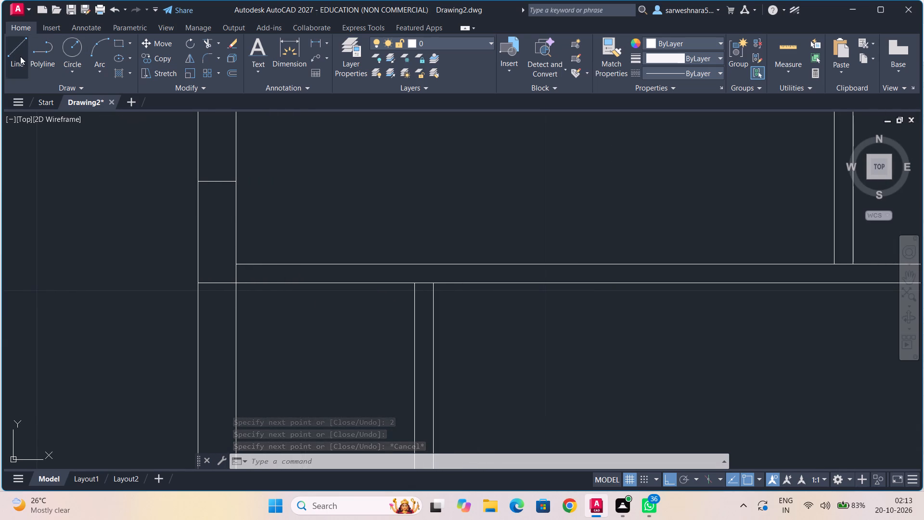
{"action": "left_click", "coordinate": [20, 56]}
{"action": "left_click", "coordinate": [413, 284]}
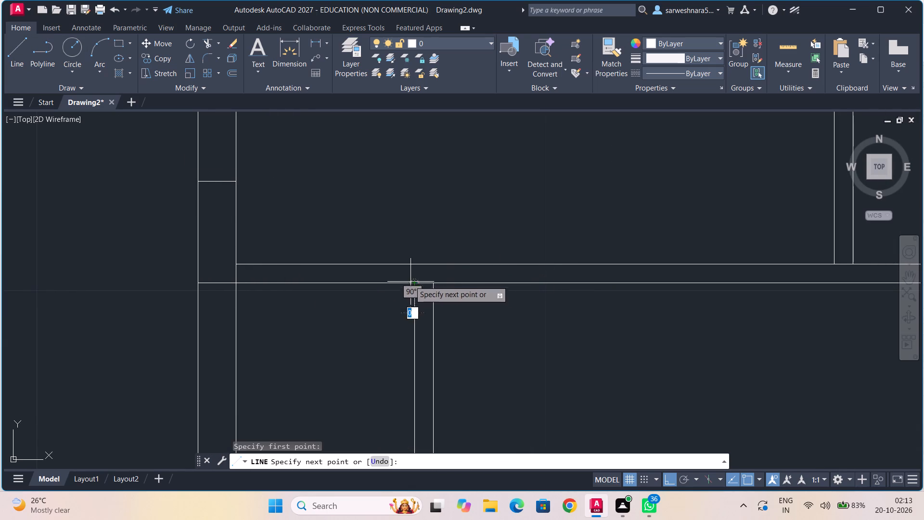
{"action": "type", "text": "0.375"}
{"action": "key", "text": "Return"}
{"action": "key", "text": "Escape"}
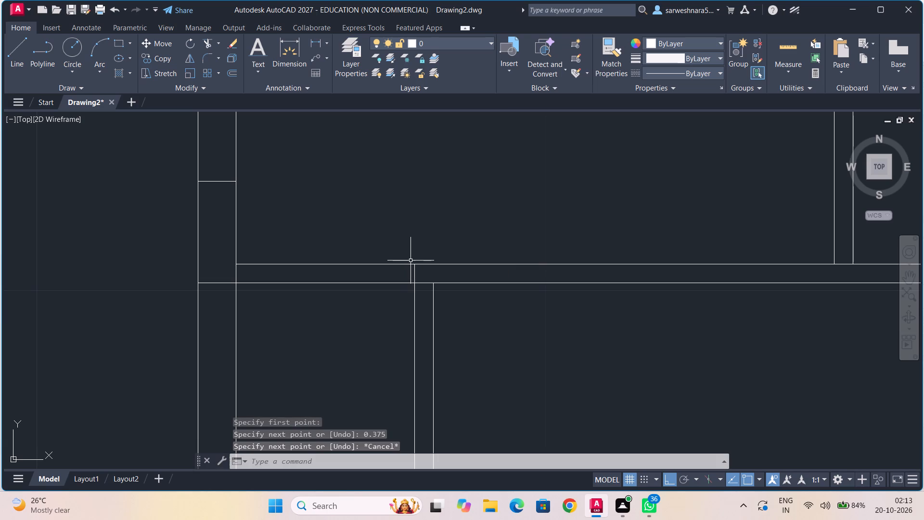
Draw a centre line inside the horizontal partition from the new 0.375 line's midpoint to the left outer wall's inner face.
{"action": "left_click", "coordinate": [5, 50]}
{"action": "left_click", "coordinate": [23, 69]}
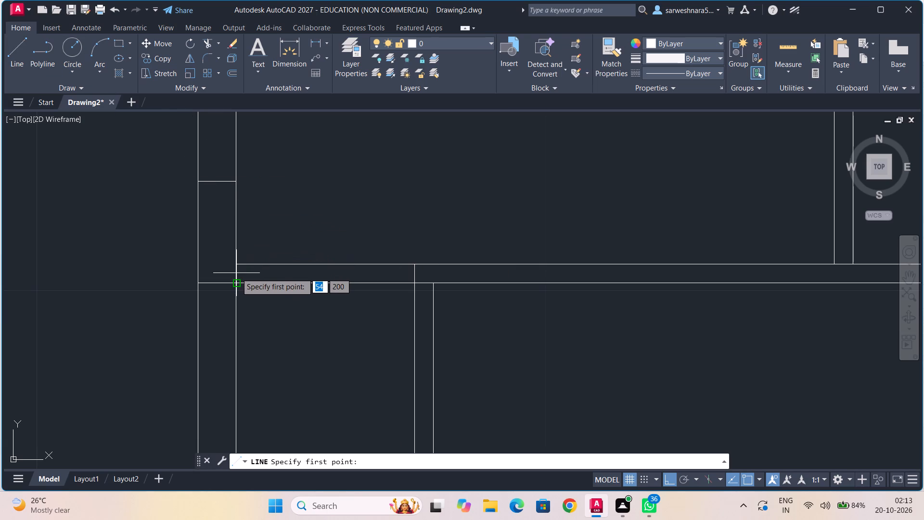
{"action": "left_click", "coordinate": [415, 275]}
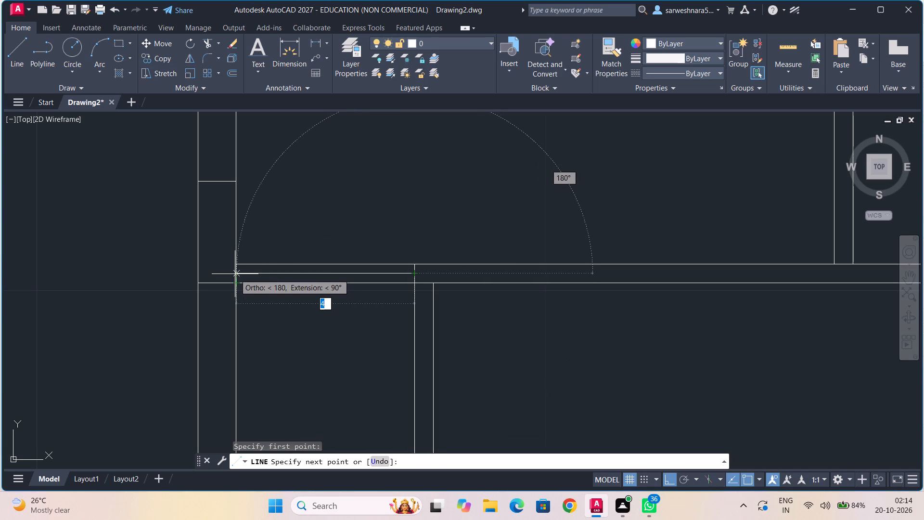
{"action": "left_click", "coordinate": [236, 274]}
{"action": "key", "text": "Escape"}
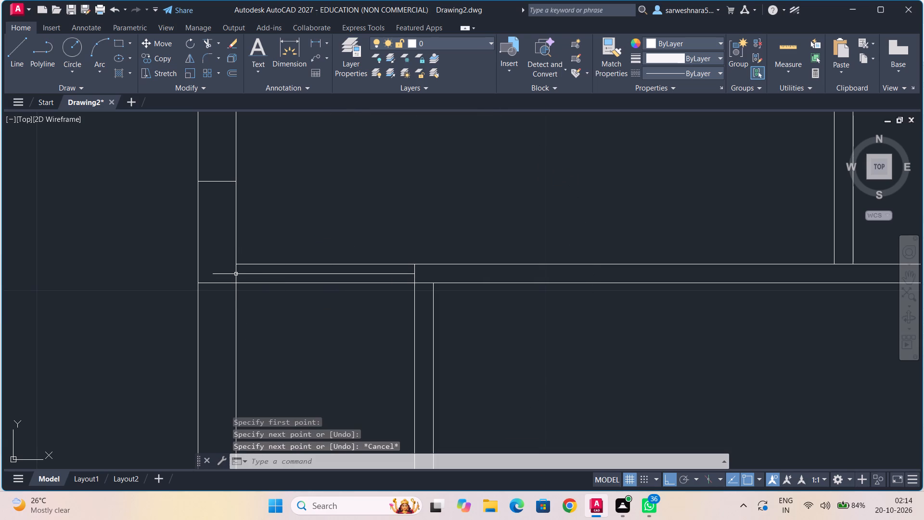
Draw connected lines from the top of the small left room's outer partition face: 4 and 1 right, 0.5 left, 0.375 up, and back left to the opening line.
{"action": "middle_click_drag", "start_coordinate": [462, 331], "coordinate": [433, 332]}
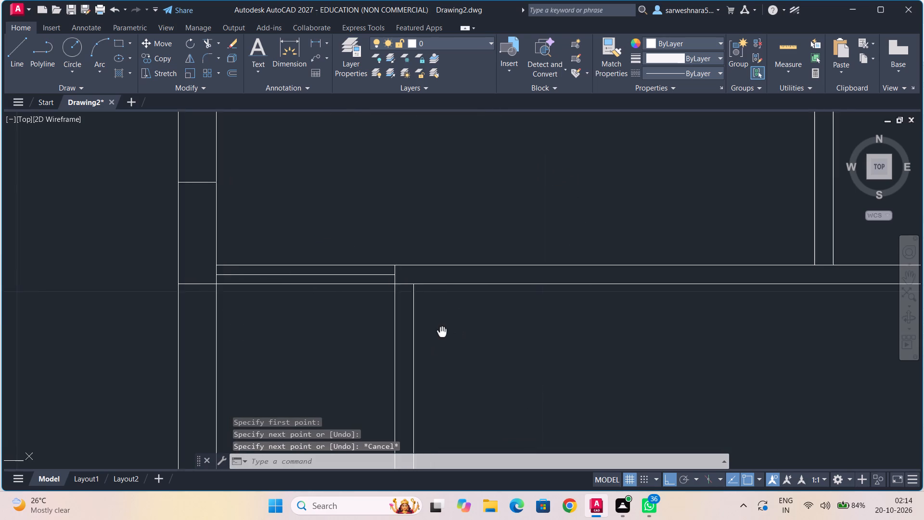
{"action": "middle_click_drag", "start_coordinate": [433, 332], "coordinate": [368, 335]}
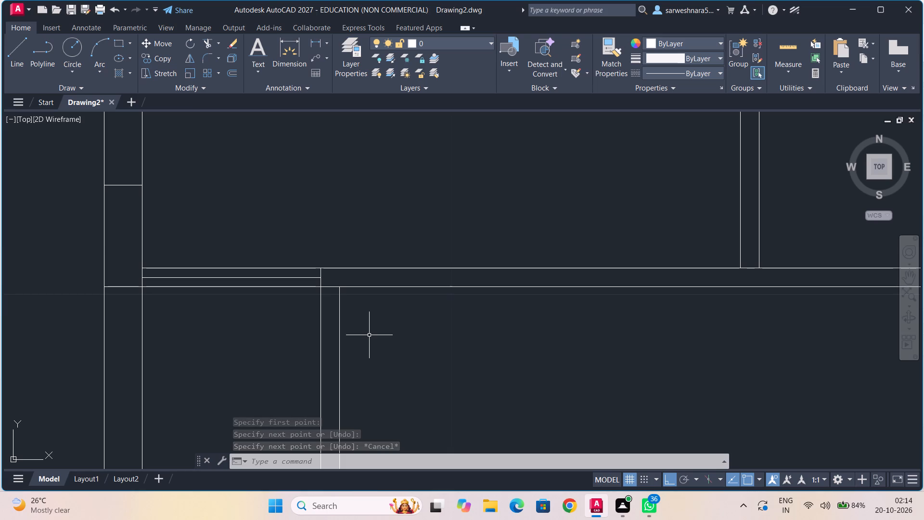
{"action": "scroll", "coordinate": [393, 353], "scroll_direction": "down", "scroll_amount": 1}
{"action": "middle_click_drag", "start_coordinate": [393, 353], "coordinate": [378, 325]}
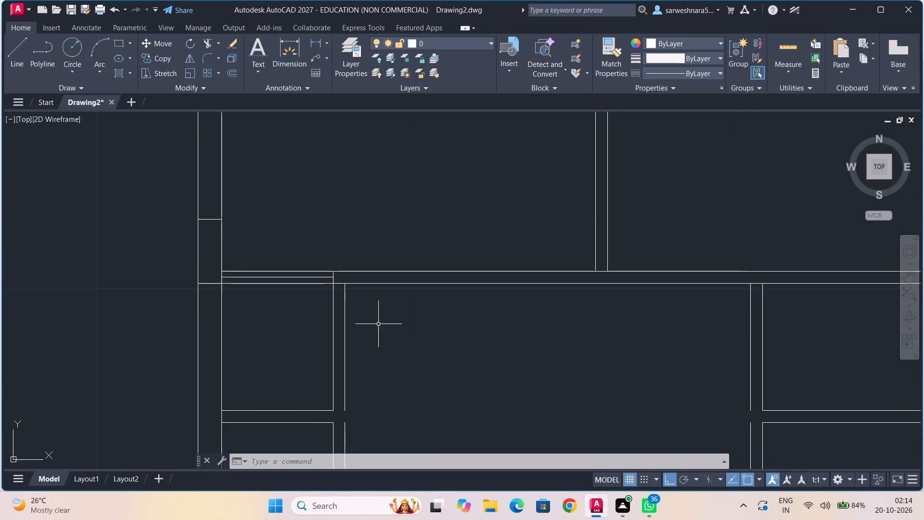
{"action": "middle_click_drag", "start_coordinate": [380, 325], "coordinate": [337, 336]}
{"action": "scroll", "coordinate": [380, 325], "scroll_direction": "up", "scroll_amount": 1}
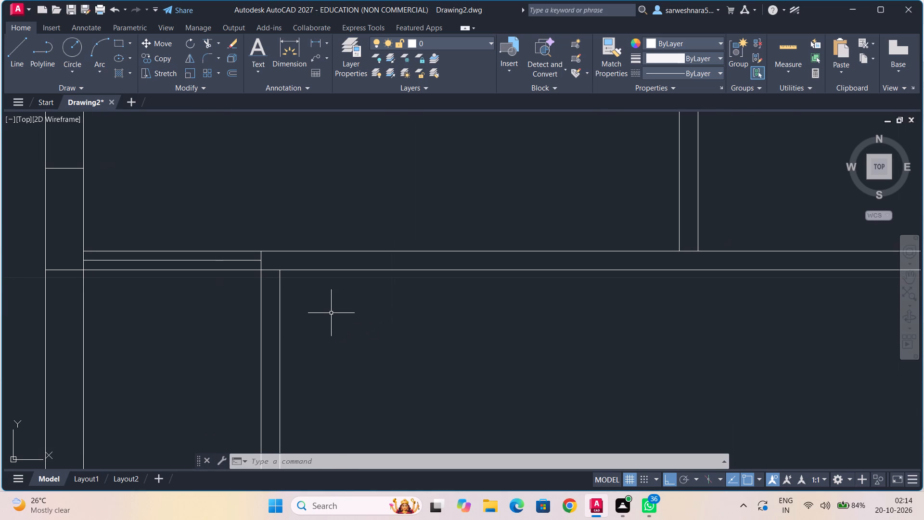
{"action": "left_click", "coordinate": [20, 51]}
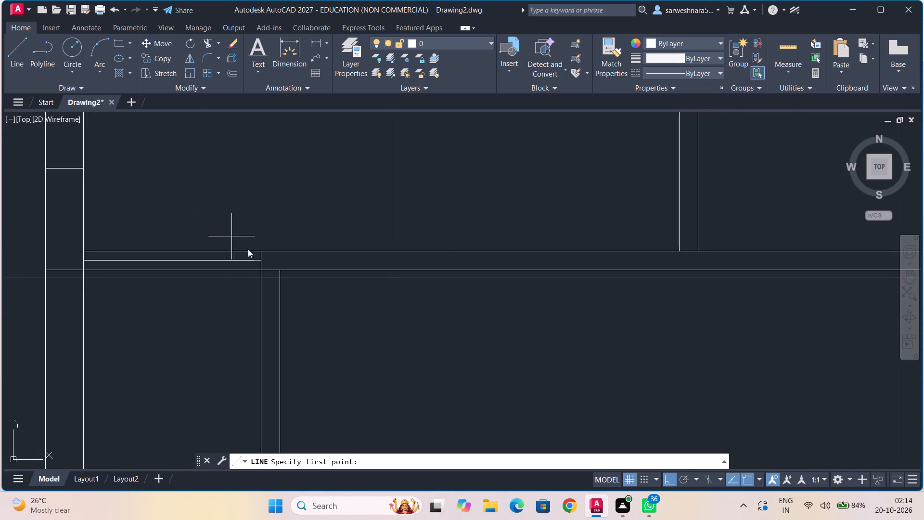
{"action": "left_click", "coordinate": [281, 271]}
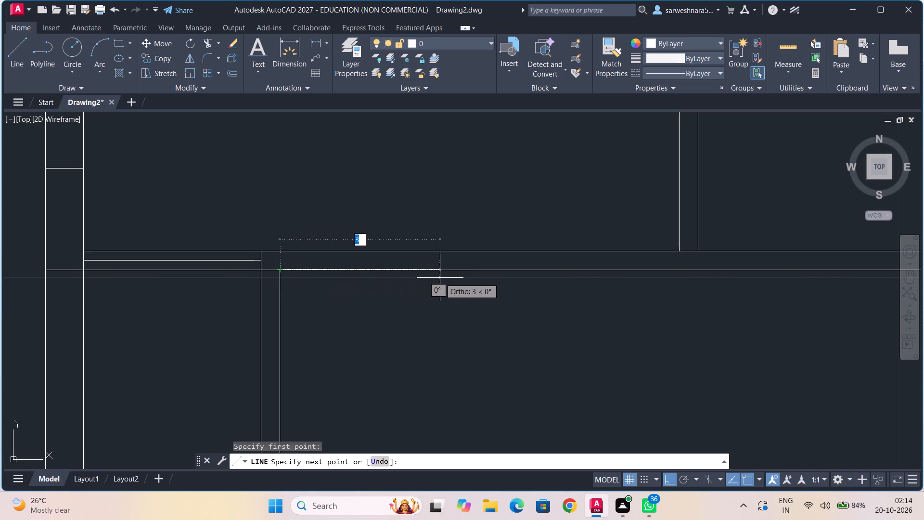
{"action": "key", "text": "4"}
{"action": "key", "text": "Return"}
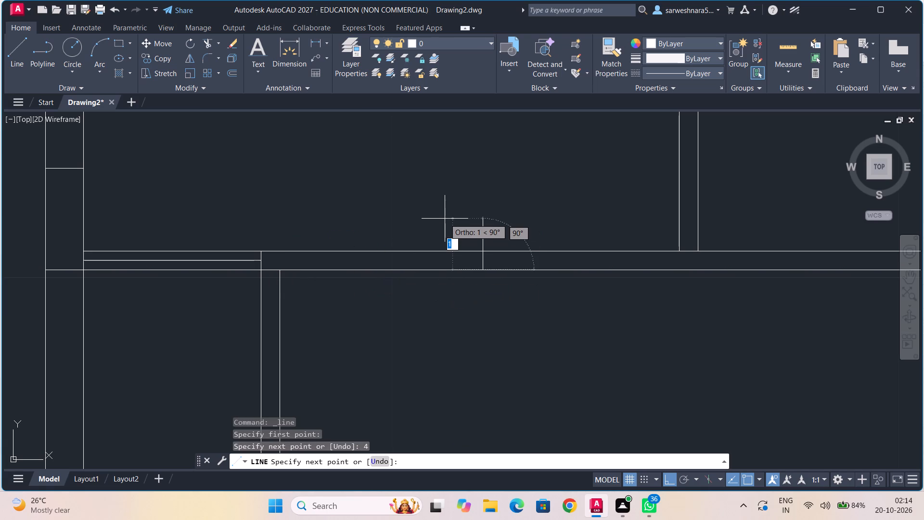
{"action": "scroll", "coordinate": [445, 220], "scroll_direction": "down", "scroll_amount": 2}
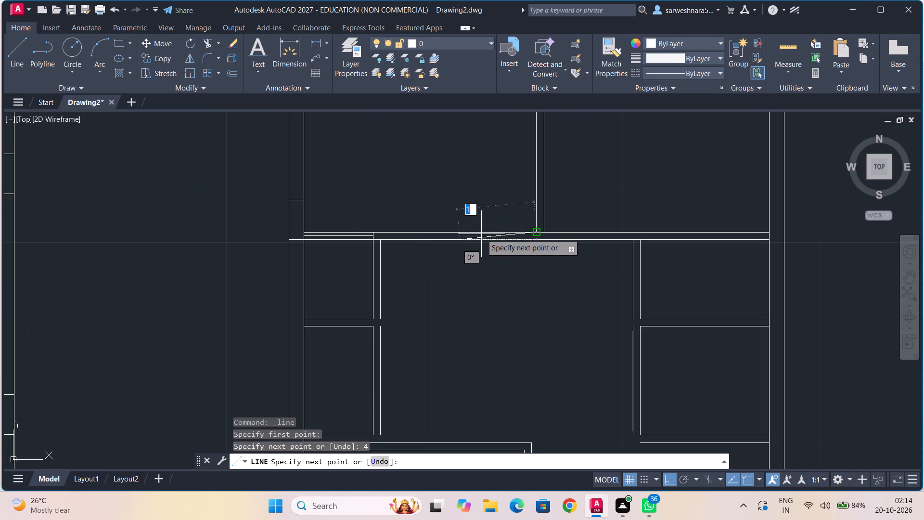
{"action": "key", "text": "1"}
{"action": "key", "text": "Return"}
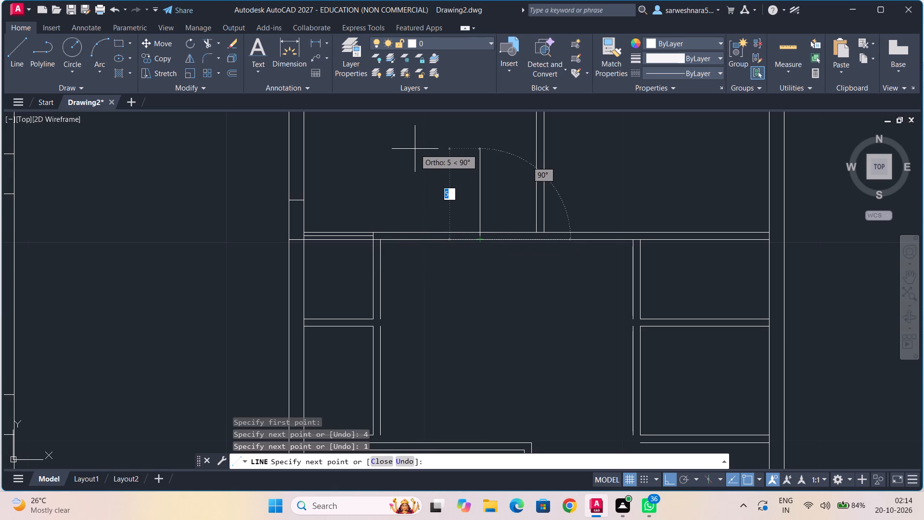
{"action": "middle_click_drag", "start_coordinate": [417, 151], "coordinate": [282, 247]}
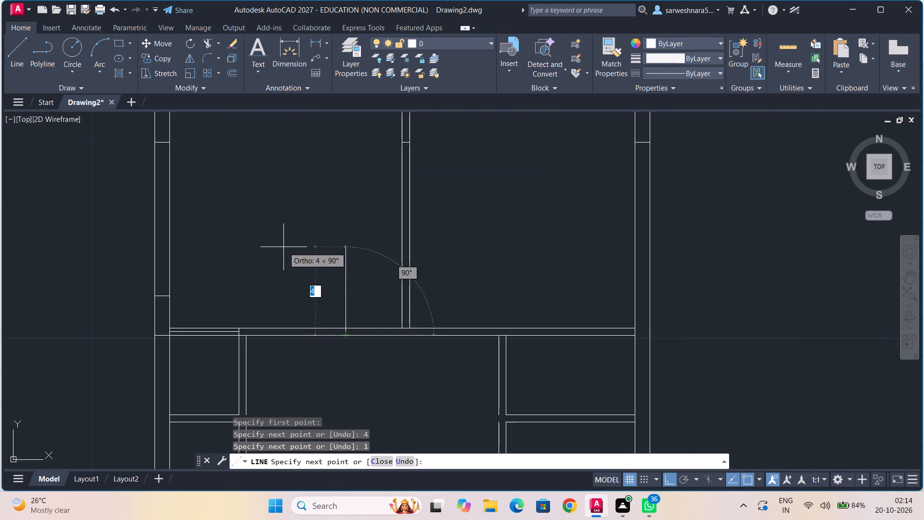
{"action": "type", "text": "0.5"}
{"action": "key", "text": "Return"}
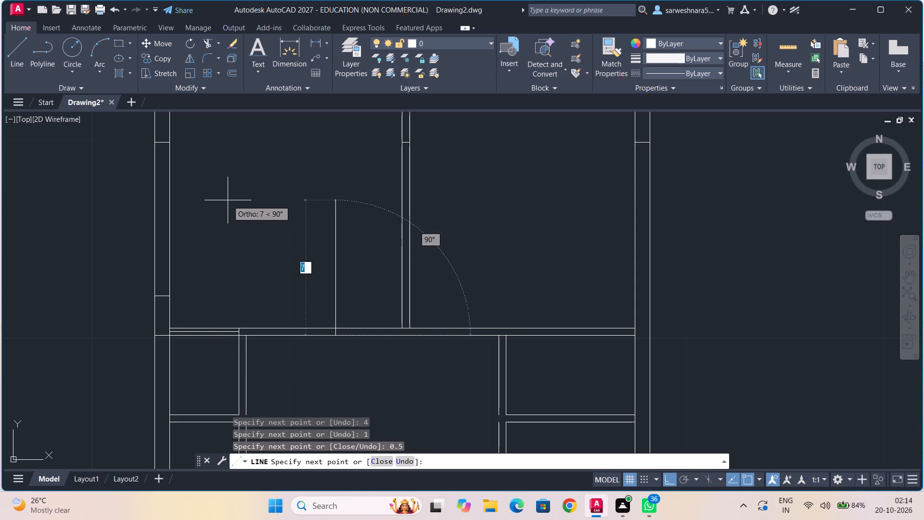
{"action": "type", "text": "0.375"}
{"action": "key", "text": "Return"}
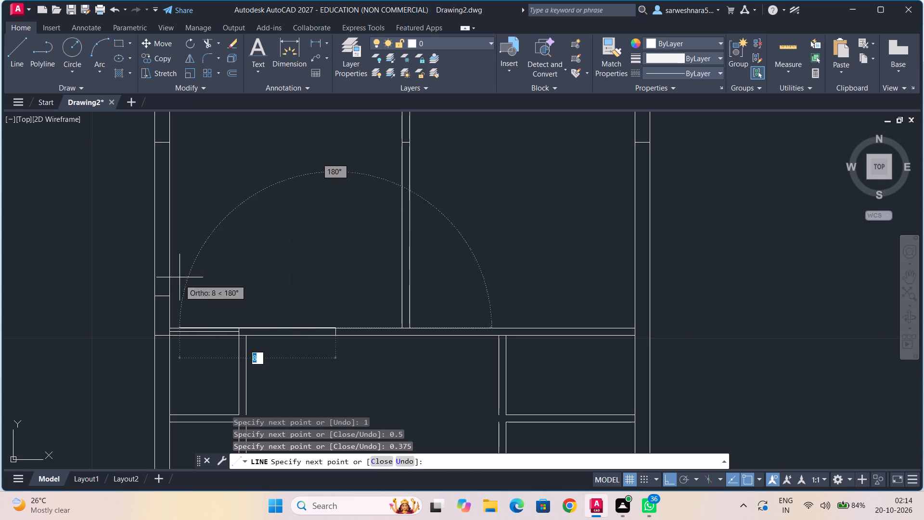
{"action": "scroll", "coordinate": [235, 323], "scroll_direction": "up", "scroll_amount": 2}
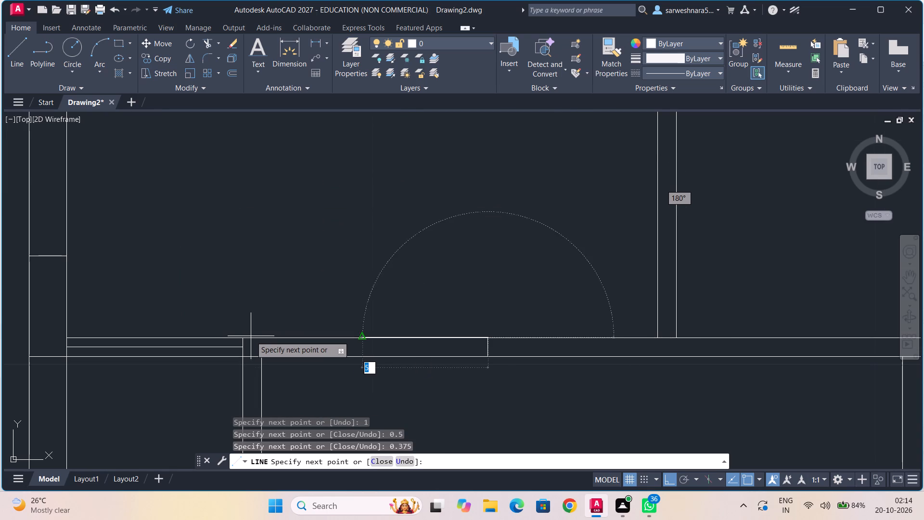
{"action": "left_click", "coordinate": [242, 338]}
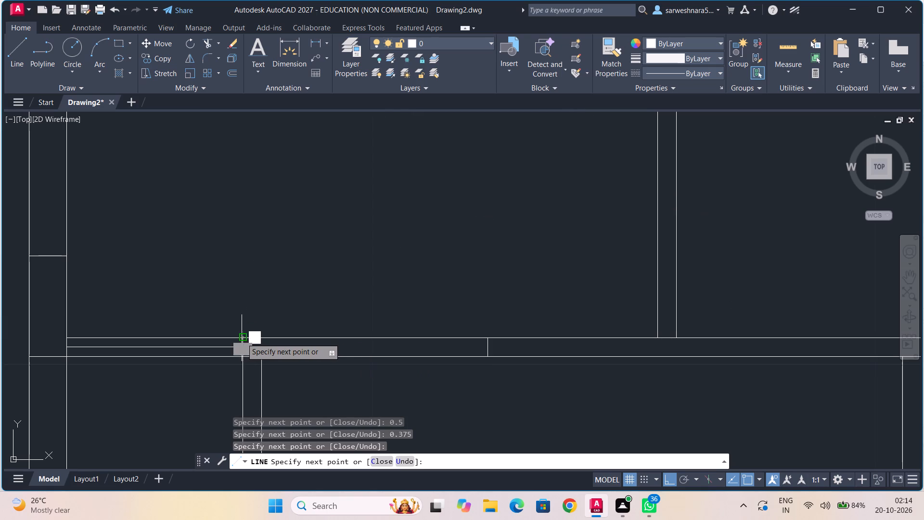
{"action": "key", "text": "Escape"}
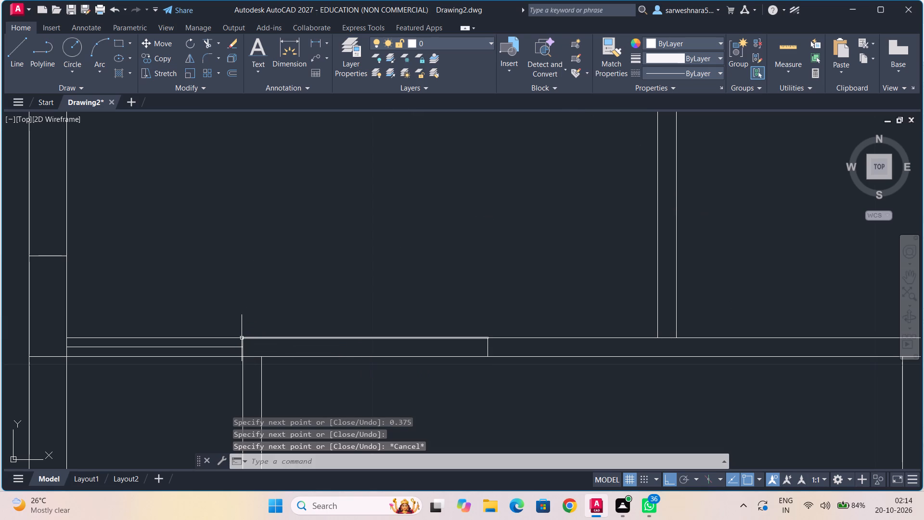
Trim the horizontal partition's upper line between the new 0.375 line and the central vertical partition.
{"action": "middle_click_drag", "start_coordinate": [472, 306], "coordinate": [253, 285]}
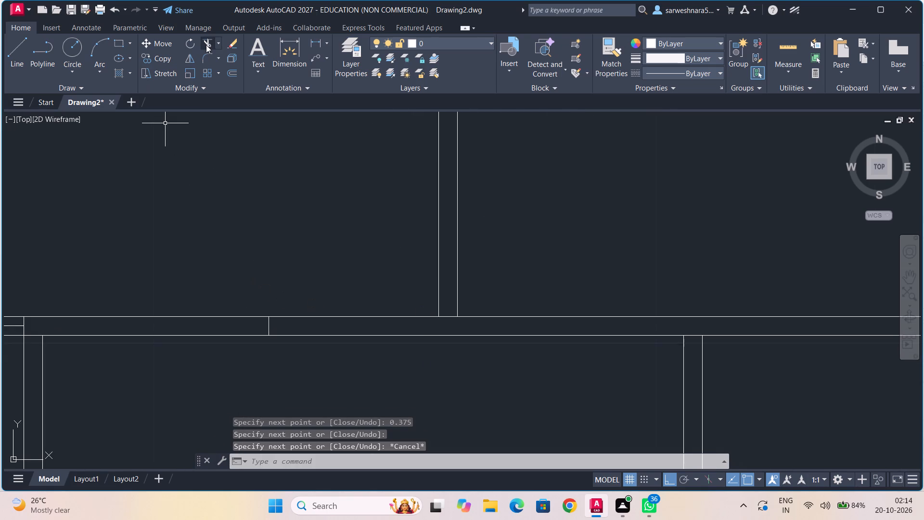
{"action": "left_click", "coordinate": [206, 45]}
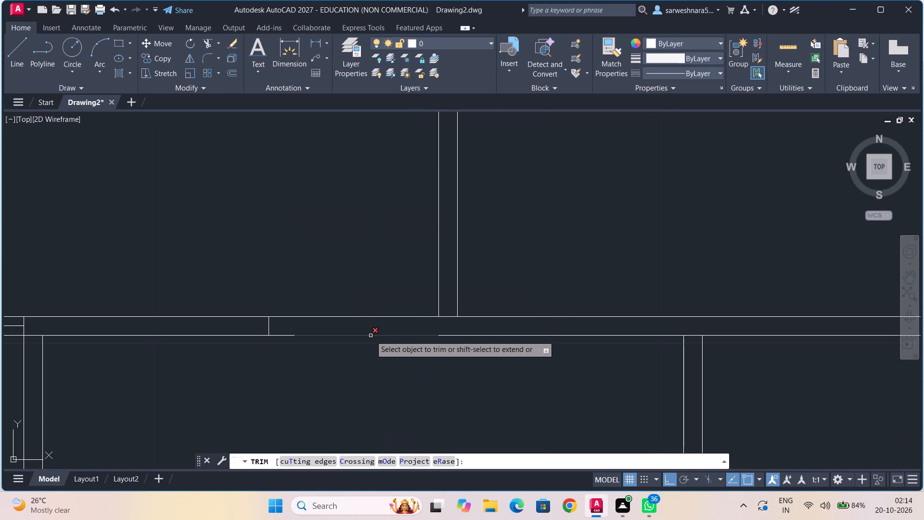
{"action": "left_click", "coordinate": [363, 316]}
Draw connected lines at the central vertical partition's base: 2 up its left face, 0.375 right across it, and 2 down.
{"action": "middle_click_drag", "start_coordinate": [398, 305], "coordinate": [394, 309]}
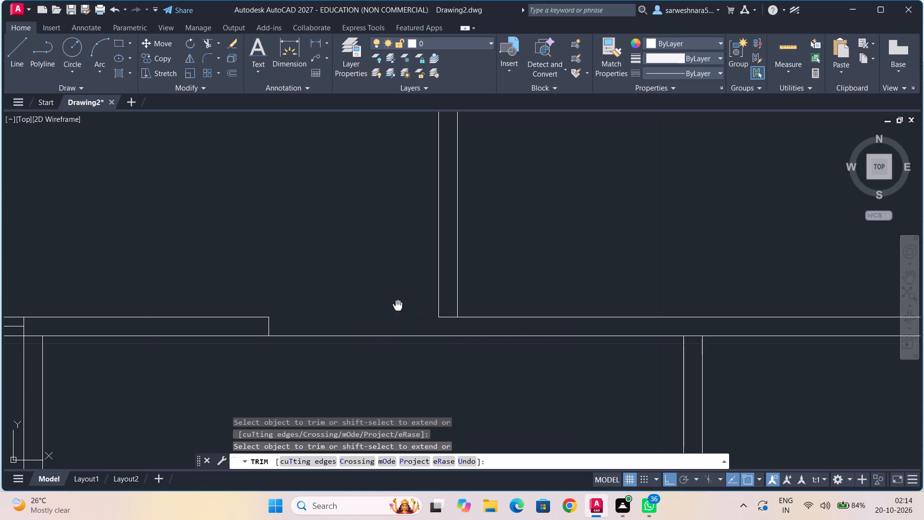
{"action": "middle_click_drag", "start_coordinate": [394, 309], "coordinate": [311, 317]}
{"action": "left_click", "coordinate": [17, 57]}
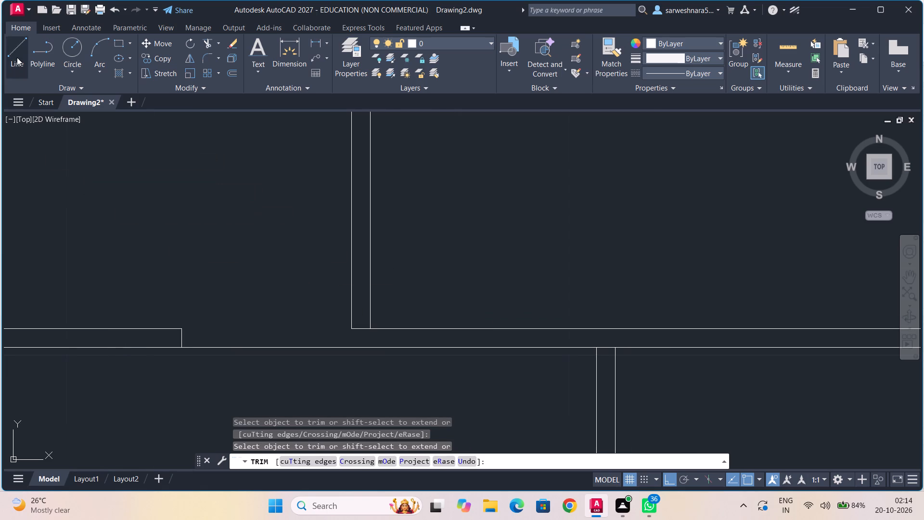
{"action": "left_click", "coordinate": [351, 347]}
{"action": "key", "text": "2"}
{"action": "key", "text": "Return"}
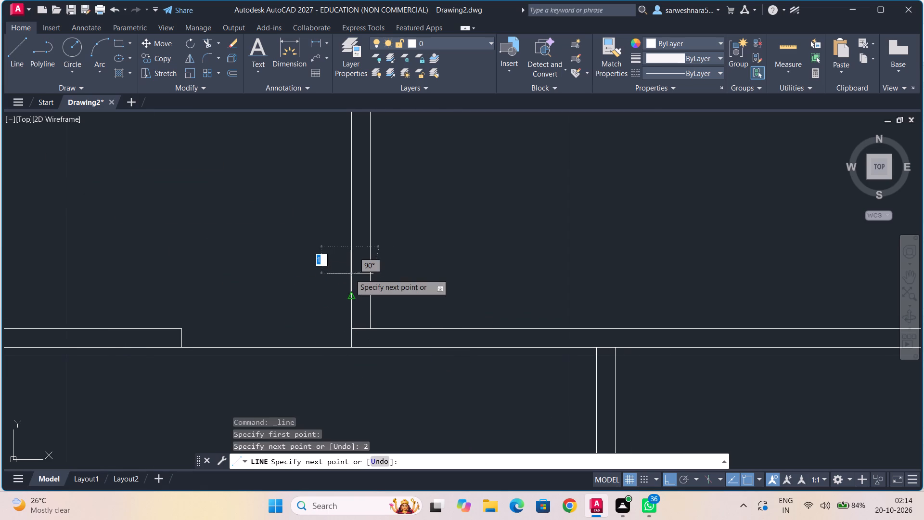
{"action": "type", "text": "0."}
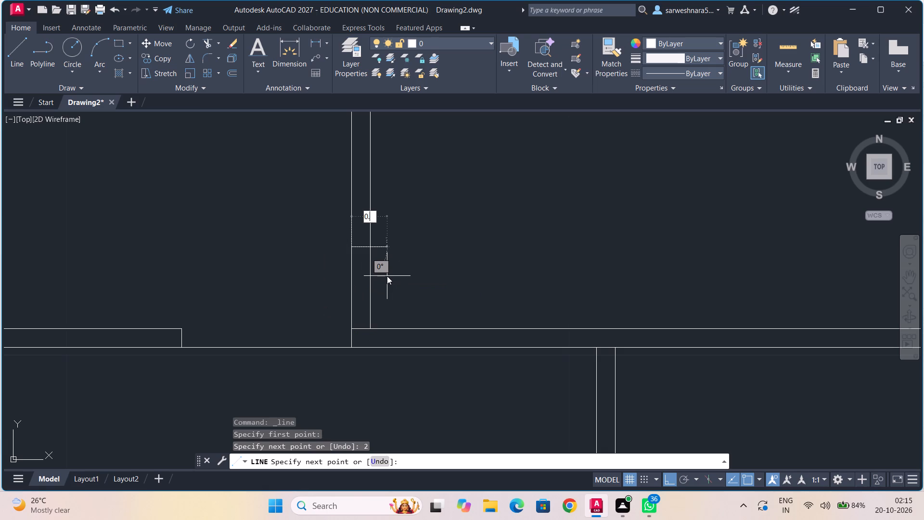
{"action": "type", "text": "375"}
{"action": "key", "text": "Return"}
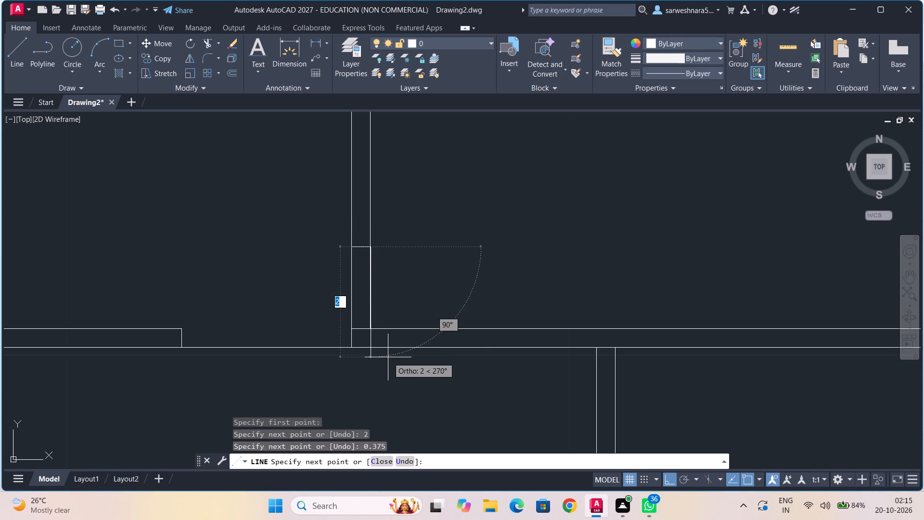
{"action": "key", "text": "2"}
{"action": "key", "text": "Return"}
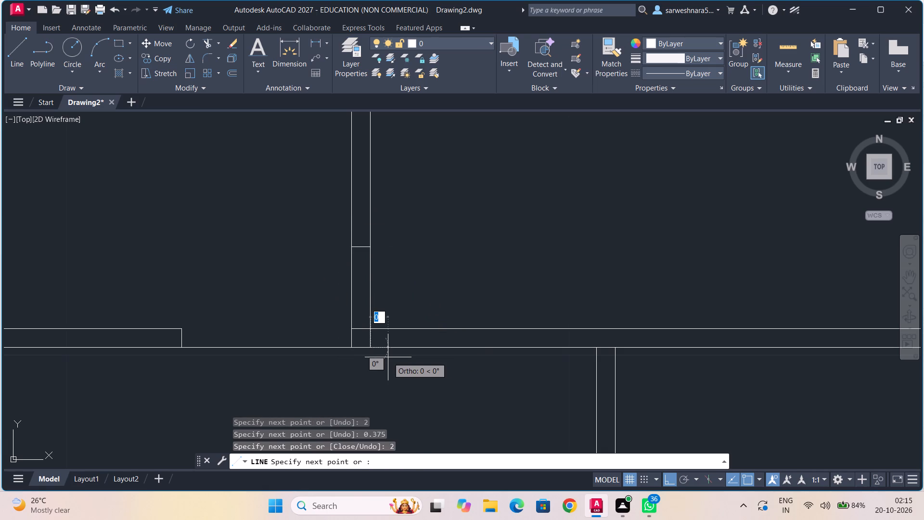
{"action": "key", "text": "Escape"}
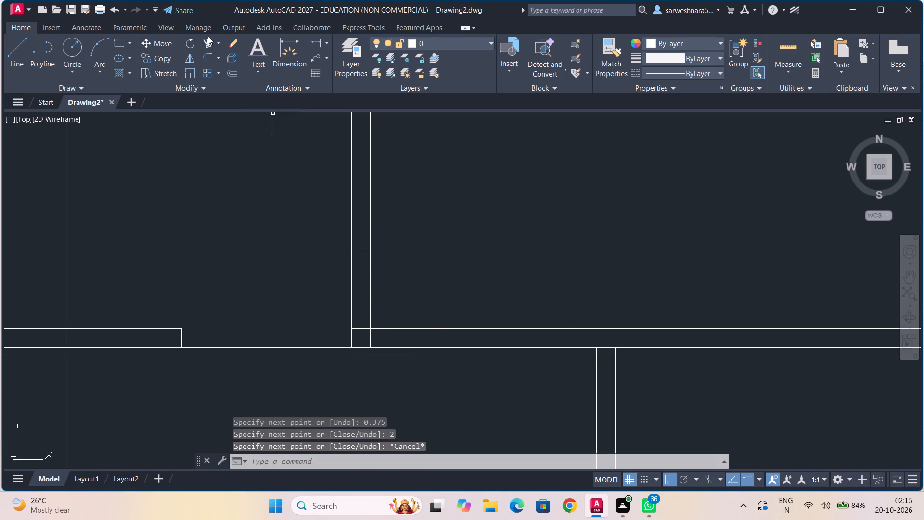
Trim the horizontal partition's upper line between the two faces of the central vertical partition.
{"action": "left_click", "coordinate": [208, 36]}
{"action": "left_click", "coordinate": [209, 39]}
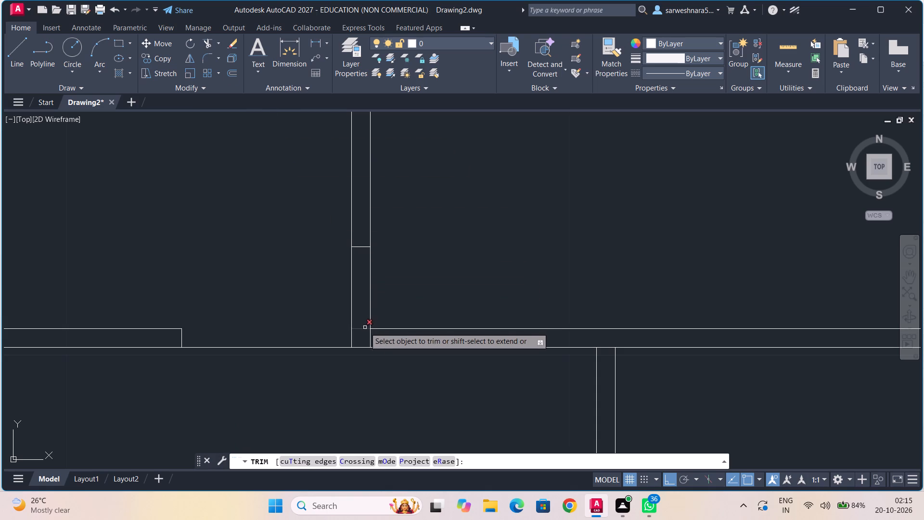
{"action": "left_click", "coordinate": [364, 328]}
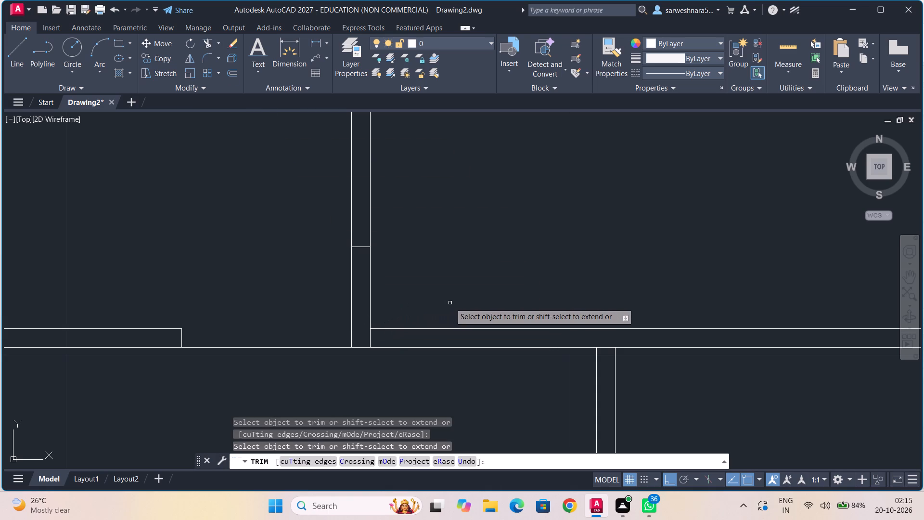
Draw connected lines from the top of the lower vertical partition's left face: 2 left, 0.5 back right, and 0.375 up.
{"action": "scroll", "coordinate": [459, 303], "scroll_direction": "down", "scroll_amount": 1}
{"action": "middle_click_drag", "start_coordinate": [456, 304], "coordinate": [252, 280]}
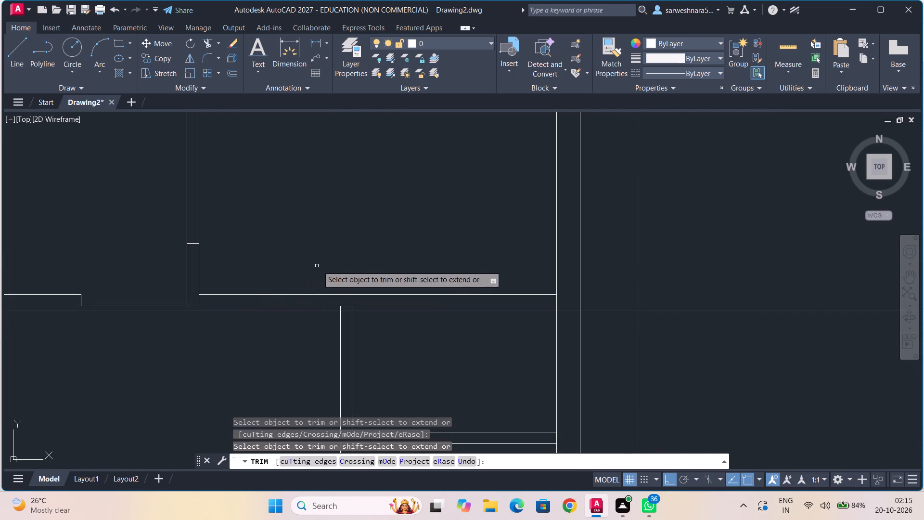
{"action": "middle_click_drag", "start_coordinate": [330, 266], "coordinate": [245, 271]}
{"action": "left_click", "coordinate": [18, 54]}
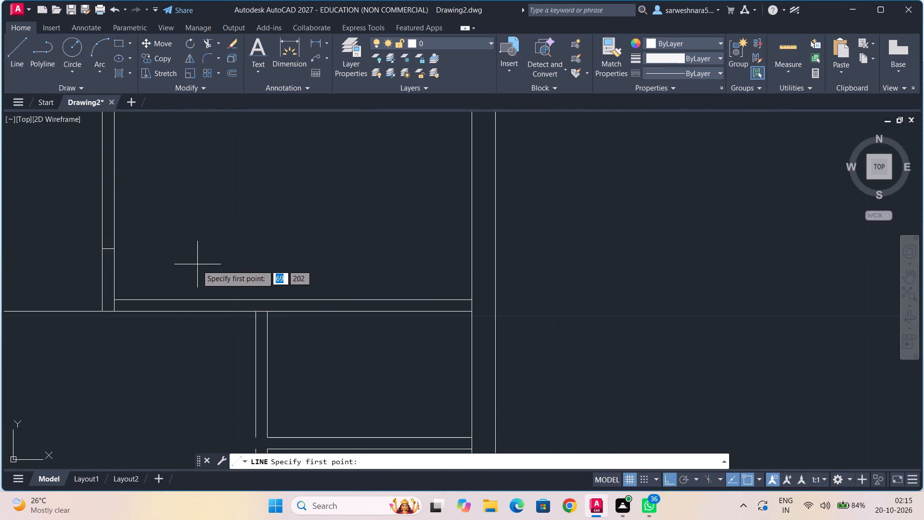
{"action": "left_click", "coordinate": [116, 312]}
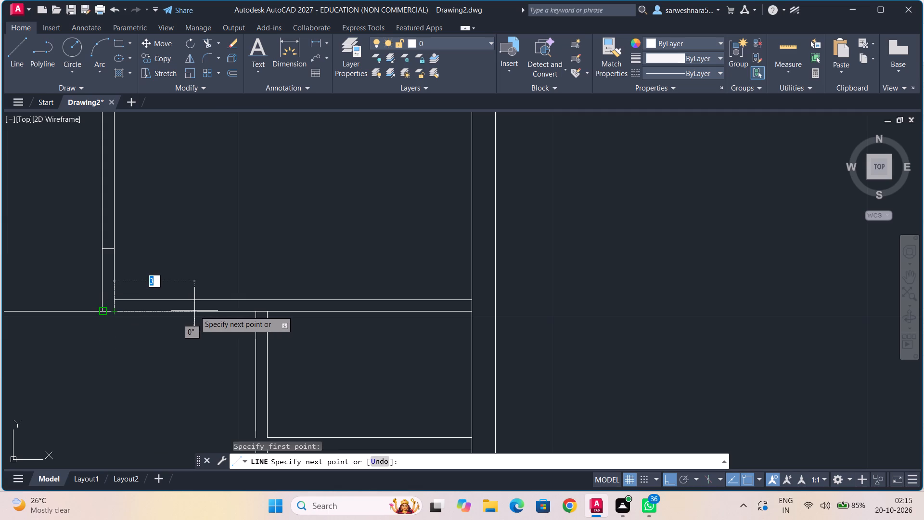
{"action": "left_click", "coordinate": [18, 62]}
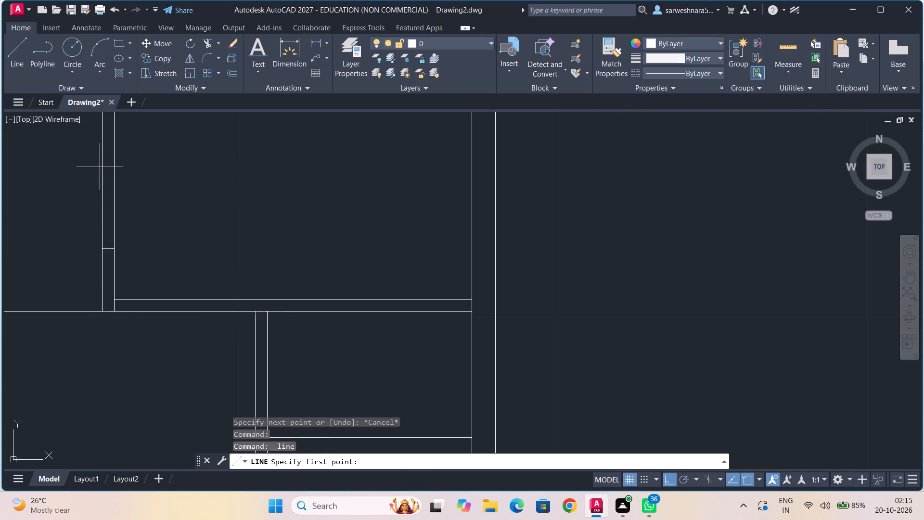
{"action": "left_click", "coordinate": [256, 312]}
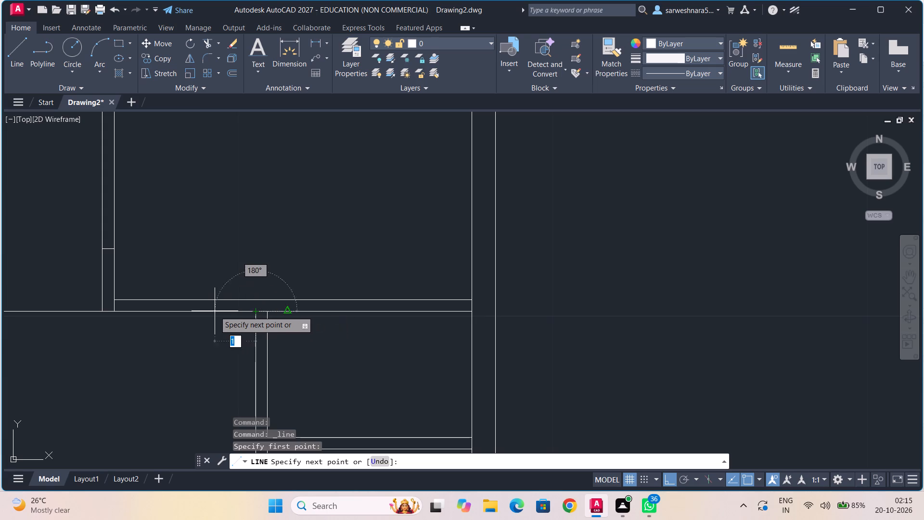
{"action": "key", "text": "2"}
{"action": "key", "text": "Return"}
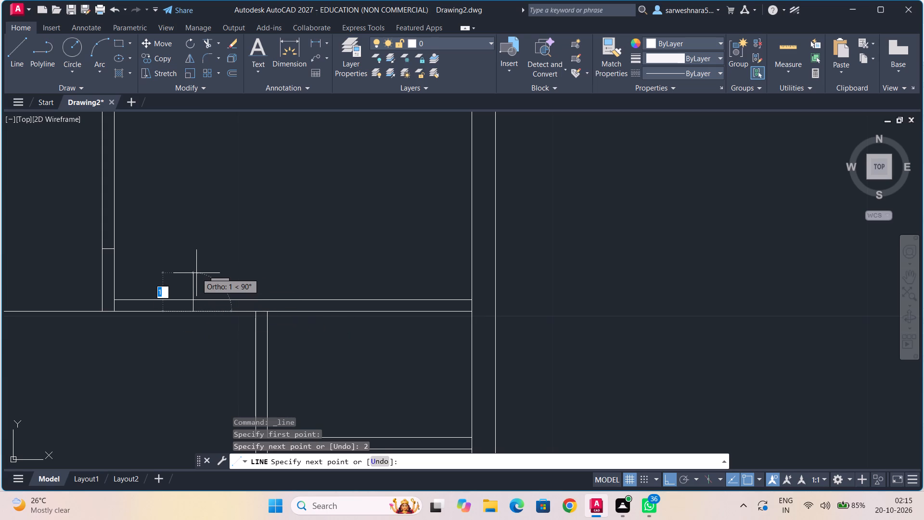
{"action": "type", "text": "0.5"}
{"action": "key", "text": "Return"}
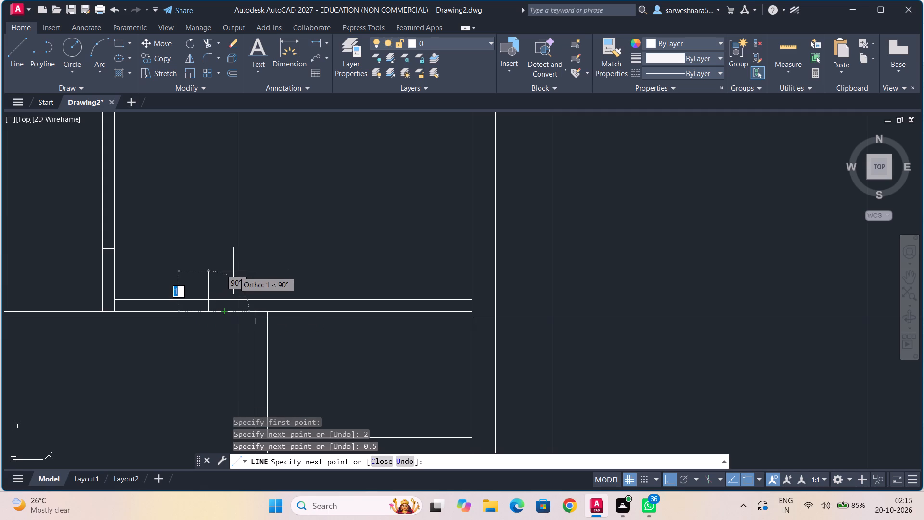
{"action": "type", "text": "0.375"}
{"action": "key", "text": "Return"}
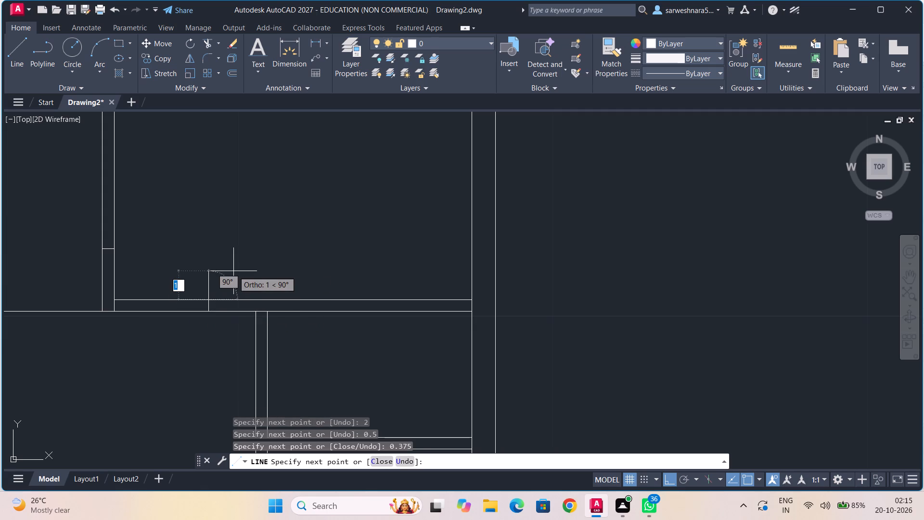
{"action": "key", "text": "Escape"}
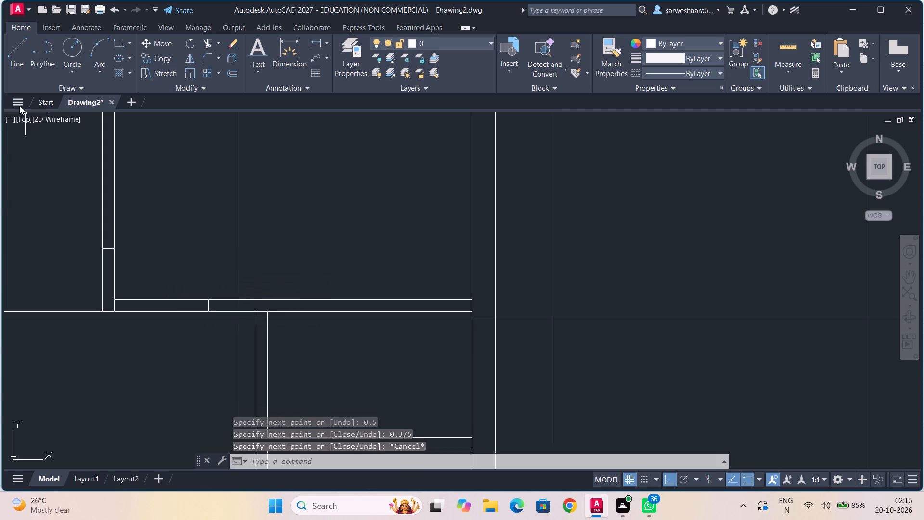
Draw connected lines from the top of the lower vertical partition's right face: 1 right and 0.375 up across the horizontal partition.
{"action": "left_click", "coordinate": [11, 63]}
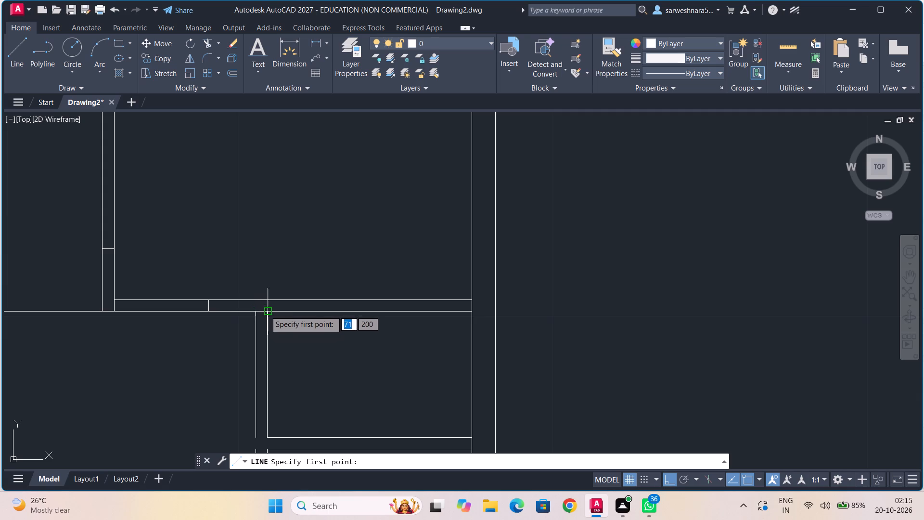
{"action": "left_click", "coordinate": [266, 311]}
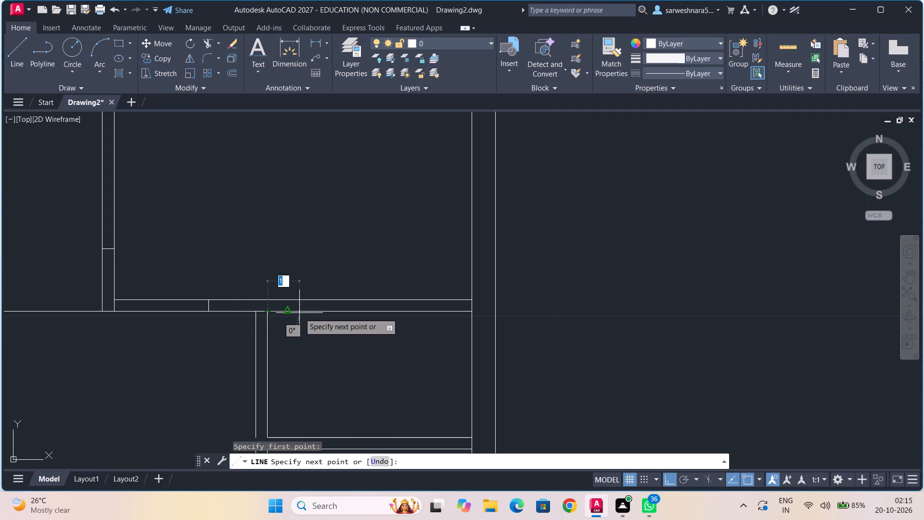
{"action": "key", "text": "1"}
{"action": "key", "text": "Return"}
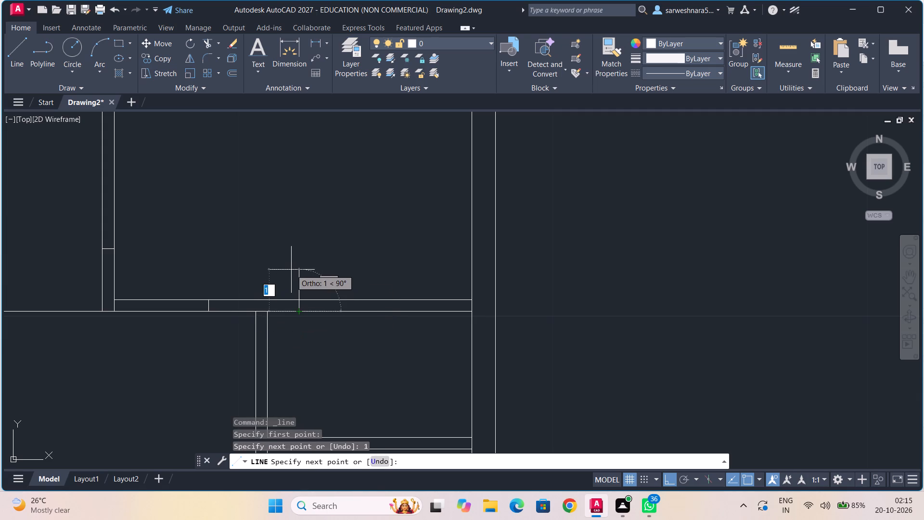
{"action": "type", "text": "0.375"}
{"action": "key", "text": "Return"}
{"action": "key", "text": "Escape"}
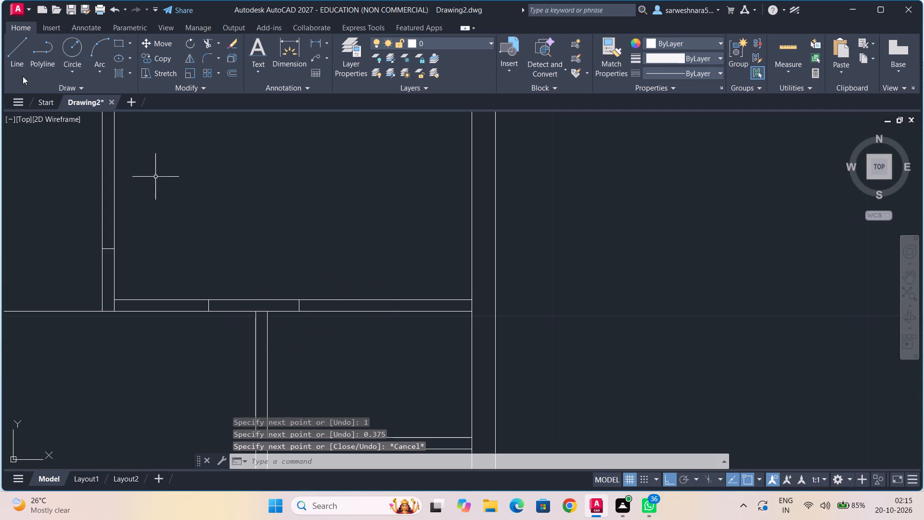
Trim the horizontal partition's upper line between the central vertical partition and the nearest 0.375 line to its right.
{"action": "left_click", "coordinate": [205, 44]}
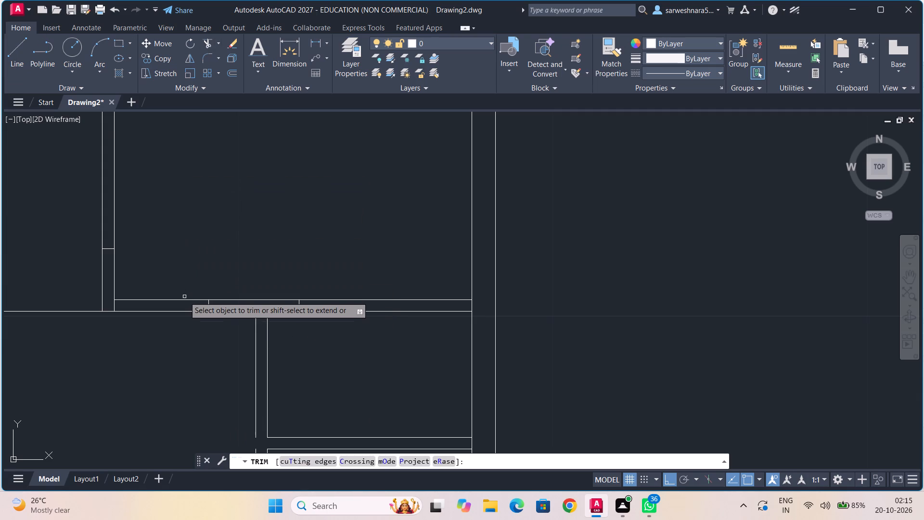
{"action": "left_click", "coordinate": [184, 299]}
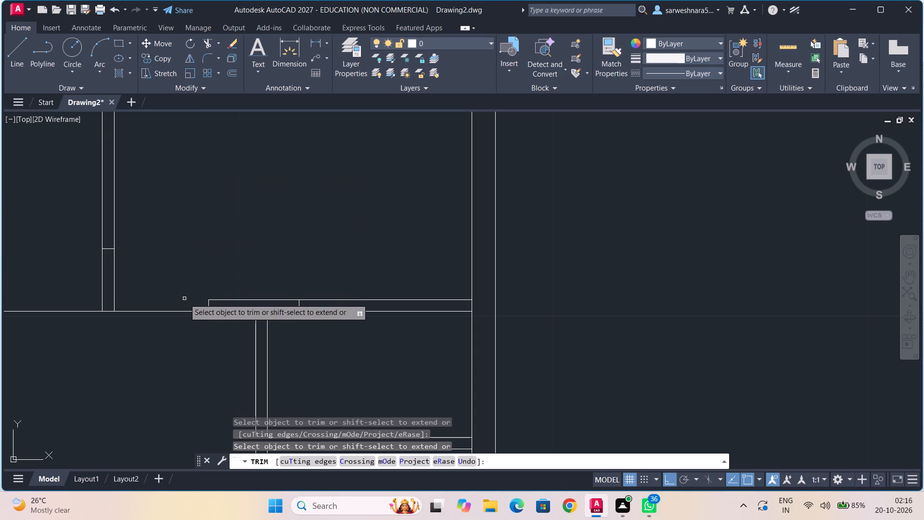
{"action": "middle_click_drag", "start_coordinate": [331, 271], "coordinate": [225, 247]}
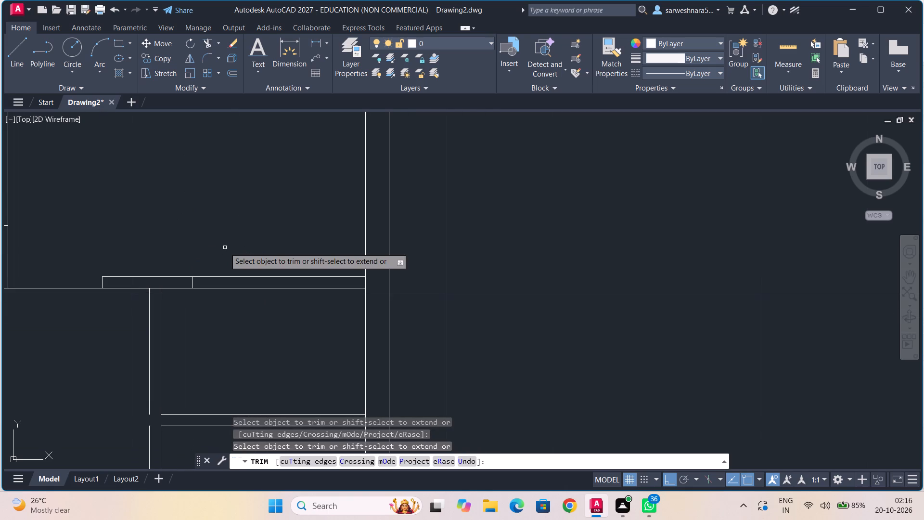
{"action": "key", "text": "Escape"}
Draw connected lines from the horizontal partition's lower corner at the right outer wall: 1 left and 0.375 up.
{"action": "left_click", "coordinate": [21, 47]}
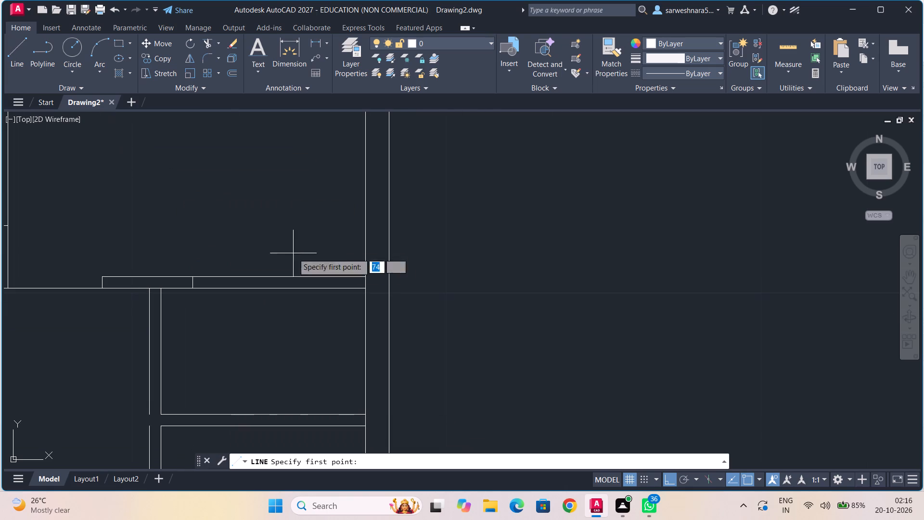
{"action": "left_click", "coordinate": [363, 290]}
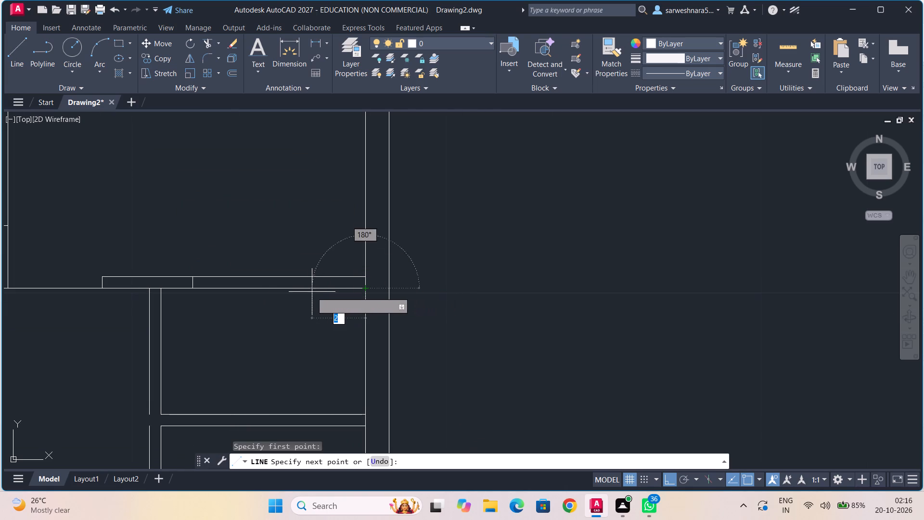
{"action": "key", "text": "1"}
{"action": "key", "text": "Return"}
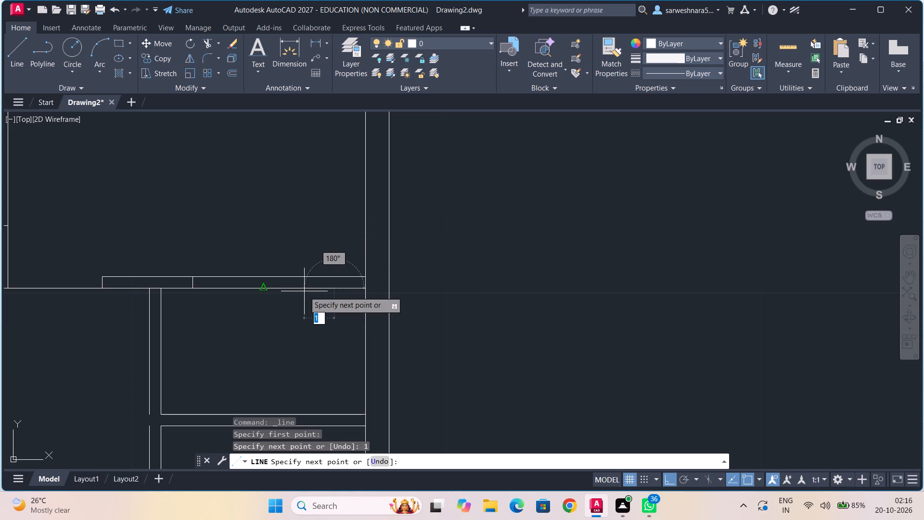
{"action": "type", "text": "0.375"}
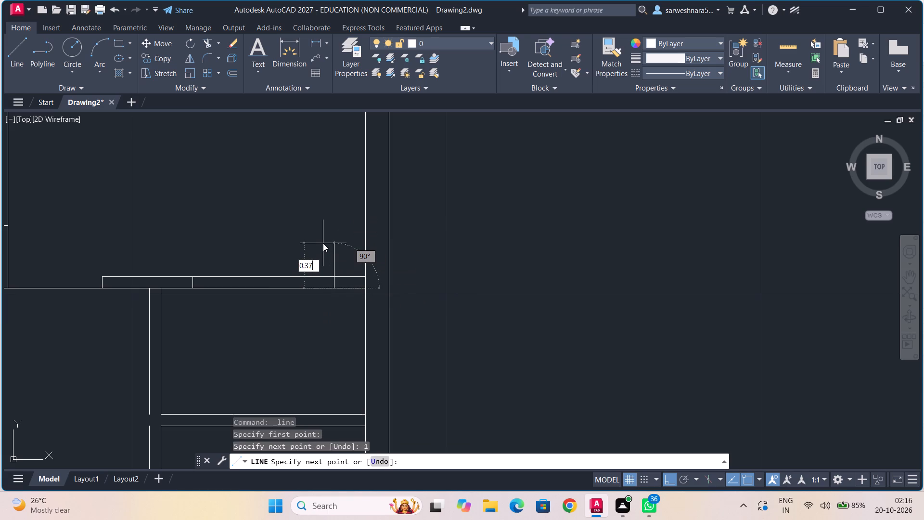
{"action": "key", "text": "Return"}
{"action": "key", "text": "Escape"}
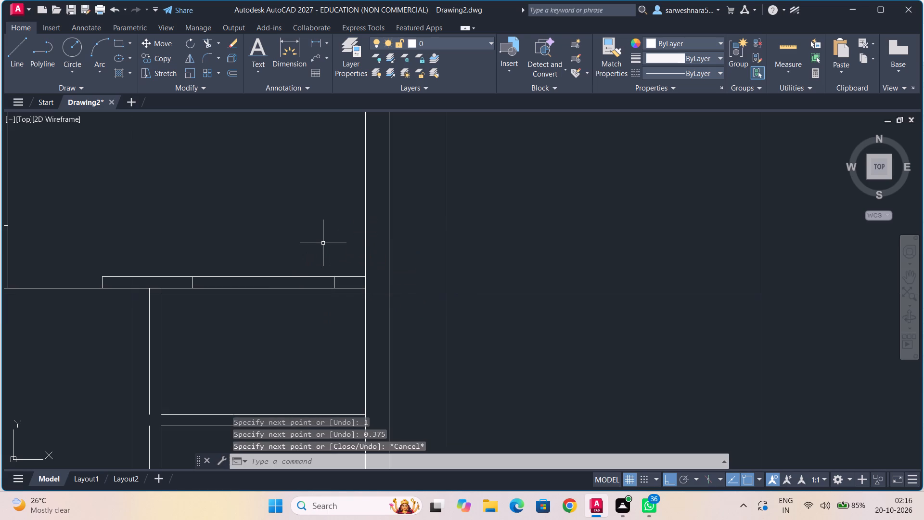
Draw a centre line inside the horizontal partition between the midpoints of the two rightmost 0.375 lines to form a window.
{"action": "left_click_drag", "start_coordinate": [15, 51], "coordinate": [22, 61]}
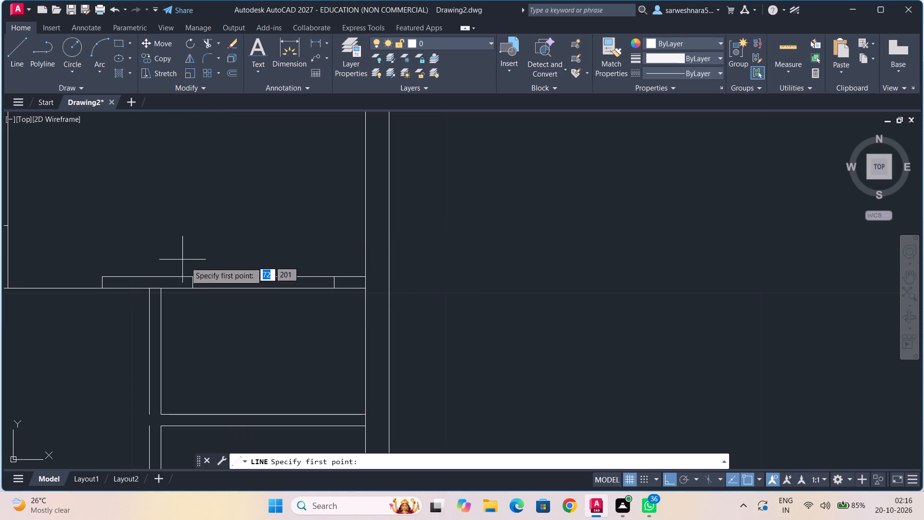
{"action": "left_click", "coordinate": [194, 284]}
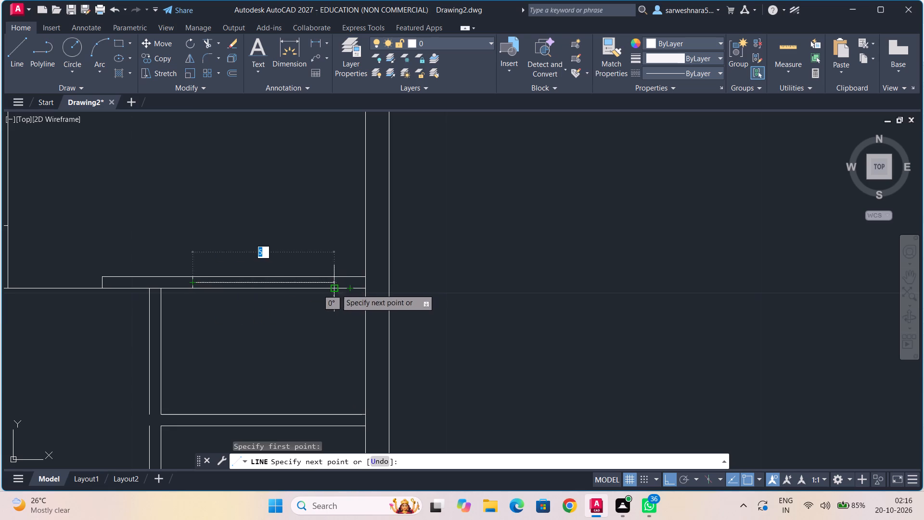
{"action": "left_click", "coordinate": [334, 283]}
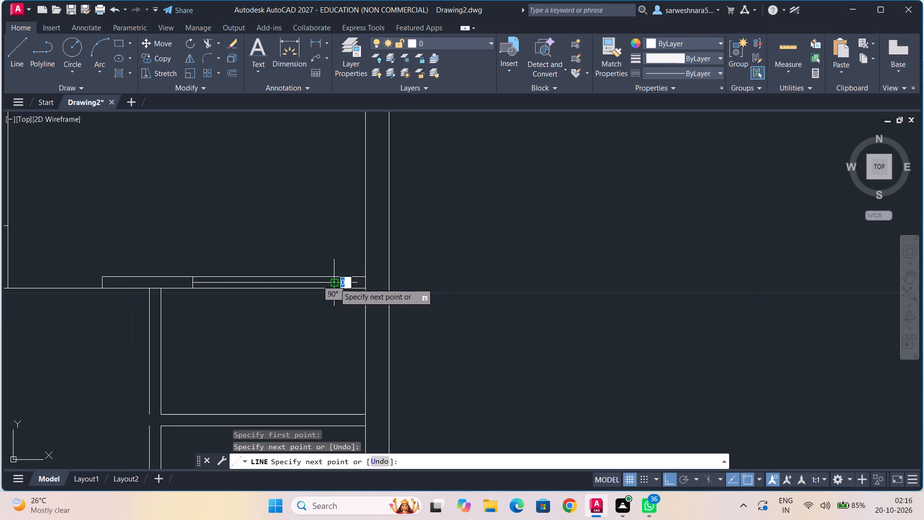
{"action": "key", "text": "Escape"}
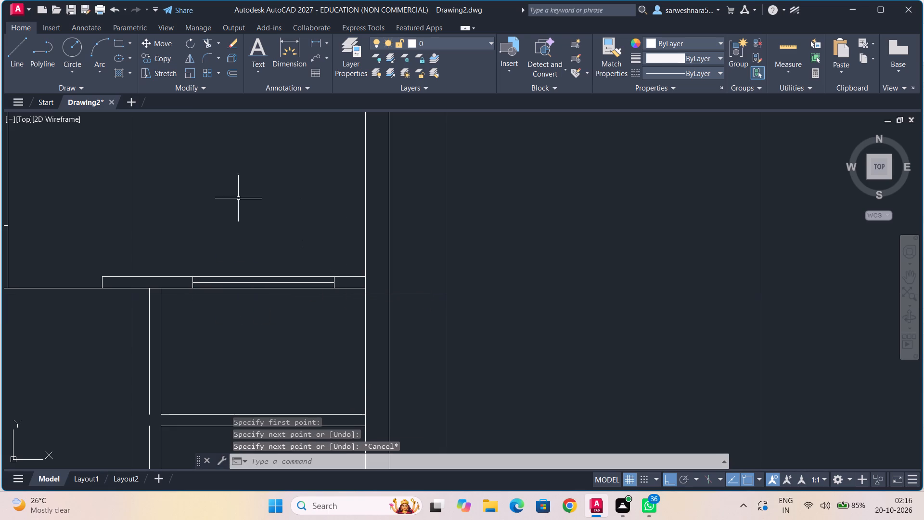
Draw connected lines from the horizontal partition's lower corner at the right outer wall: 2 up, 0.75 right across the wall, 2 down and 0.75 left.
{"action": "left_click", "coordinate": [17, 52]}
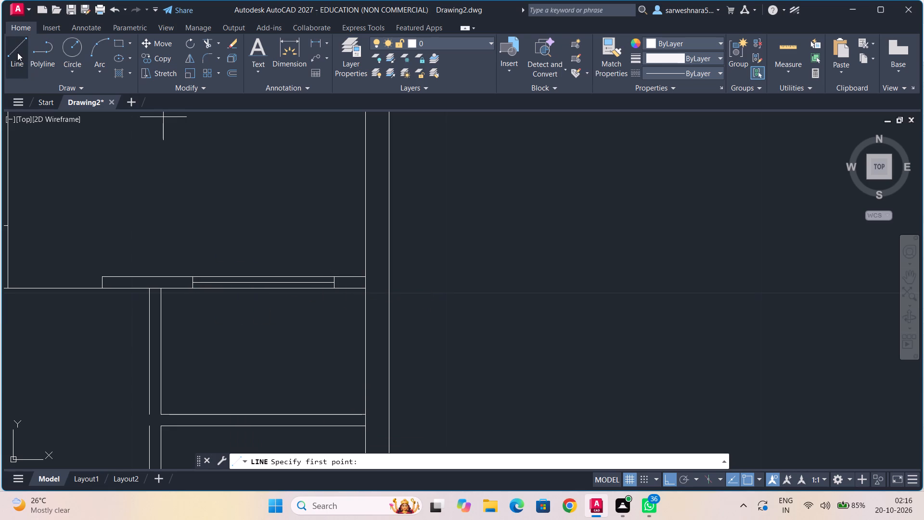
{"action": "left_click", "coordinate": [364, 290]}
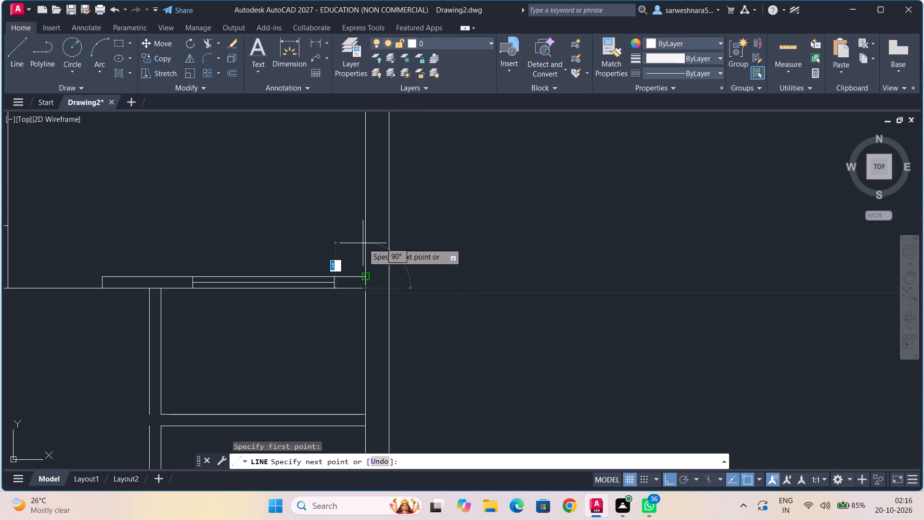
{"action": "key", "text": "2"}
{"action": "key", "text": "Return"}
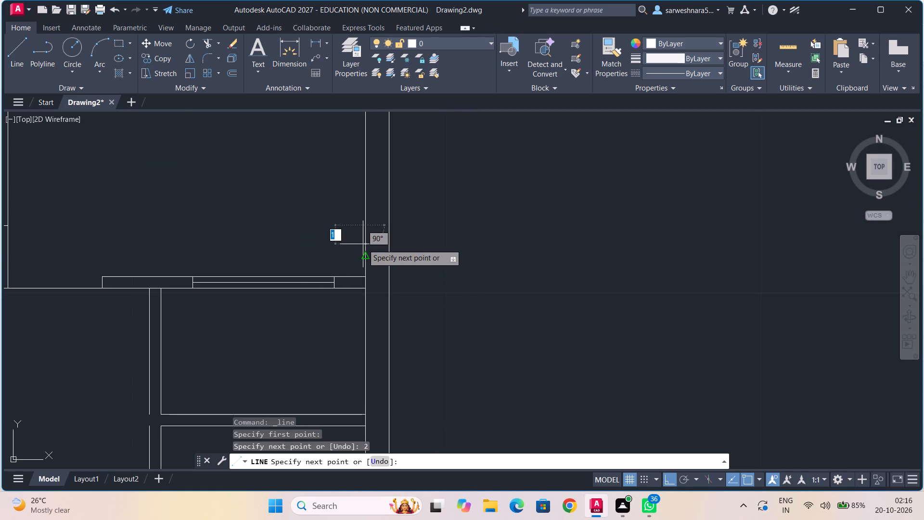
{"action": "type", "text": "0.75"}
{"action": "key", "text": "Return"}
{"action": "key", "text": "0"}
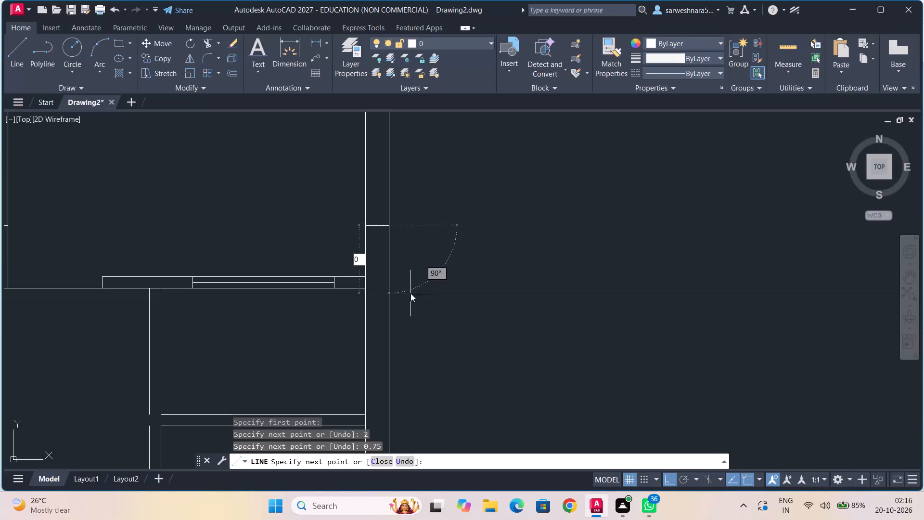
{"action": "key", "text": "BackSpace"}
{"action": "key", "text": "2"}
{"action": "key", "text": "Return"}
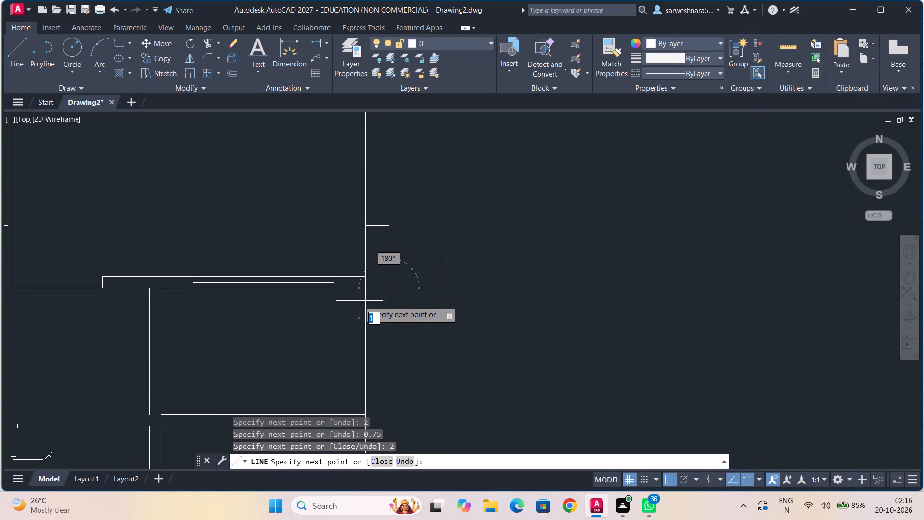
{"action": "type", "text": "0.75"}
{"action": "key", "text": "Return"}
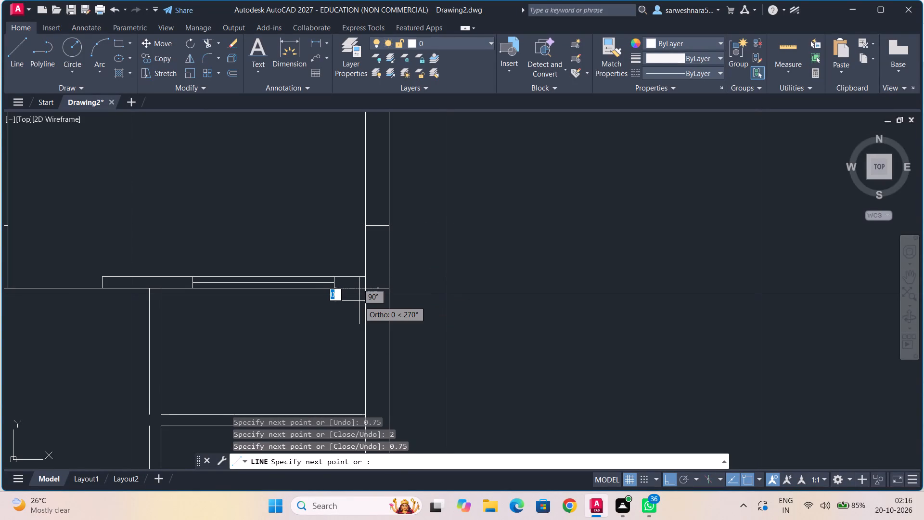
{"action": "key", "text": "Escape"}
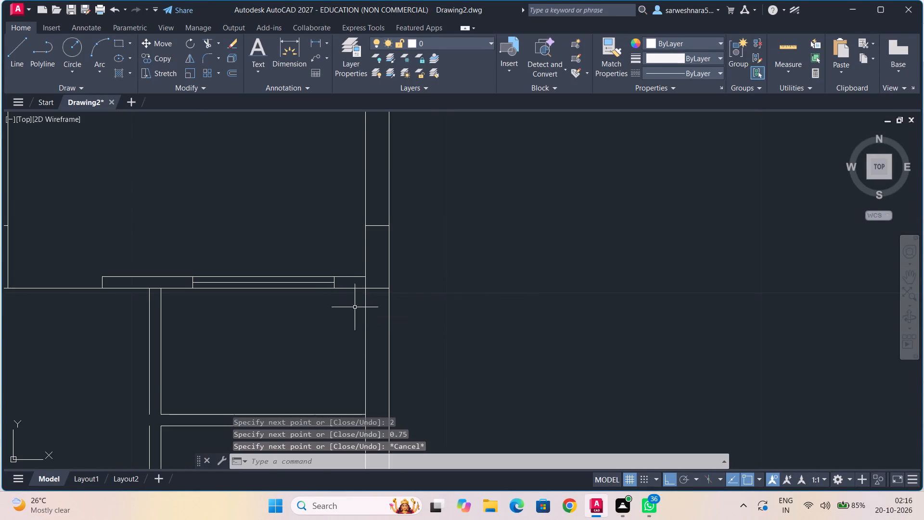
Draw a line closing the gap in the left face of the lower vertical partition, beside the lower horizontal partition.
{"action": "middle_click_drag", "start_coordinate": [294, 344], "coordinate": [372, 292]}
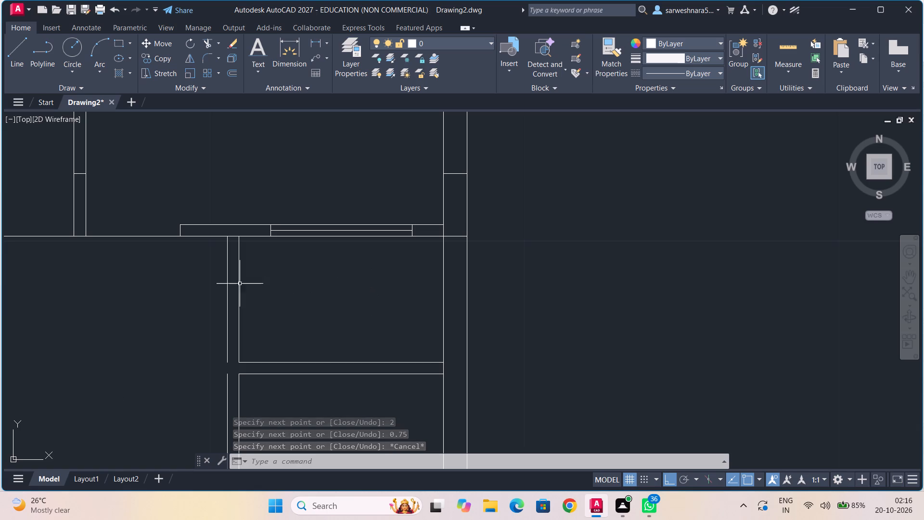
{"action": "middle_click_drag", "start_coordinate": [261, 304], "coordinate": [287, 284]}
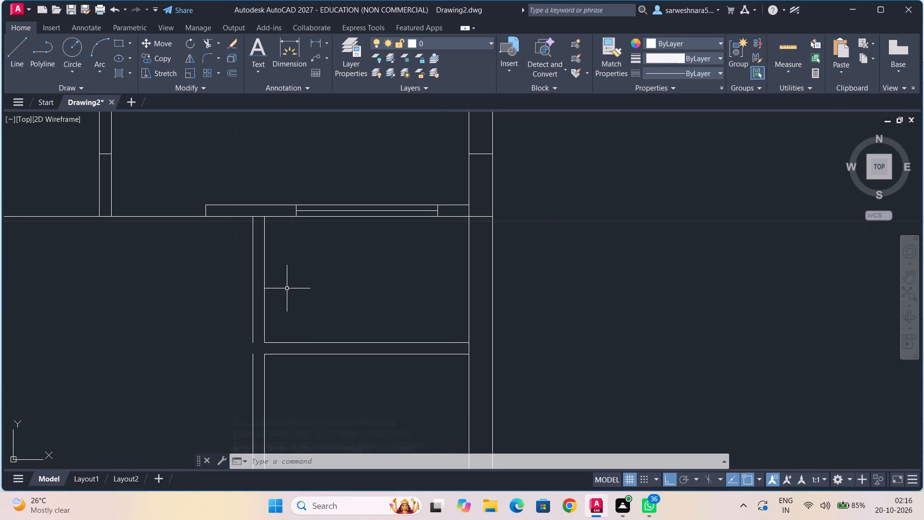
{"action": "middle_click_drag", "start_coordinate": [294, 292], "coordinate": [283, 228]}
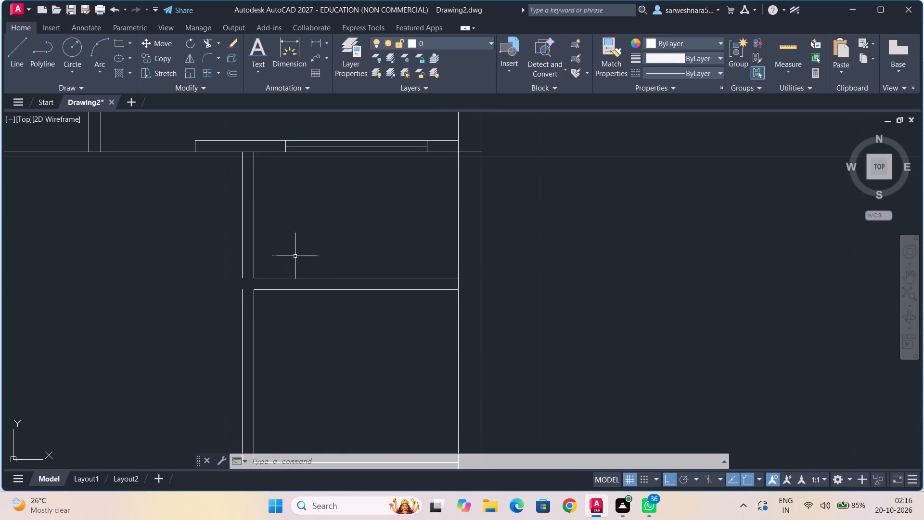
{"action": "middle_click_drag", "start_coordinate": [295, 261], "coordinate": [288, 243]}
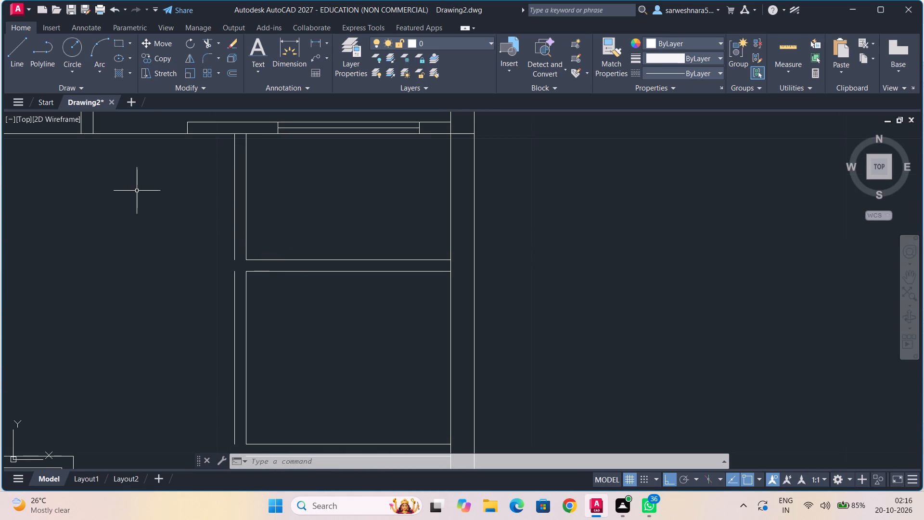
{"action": "left_click", "coordinate": [10, 51]}
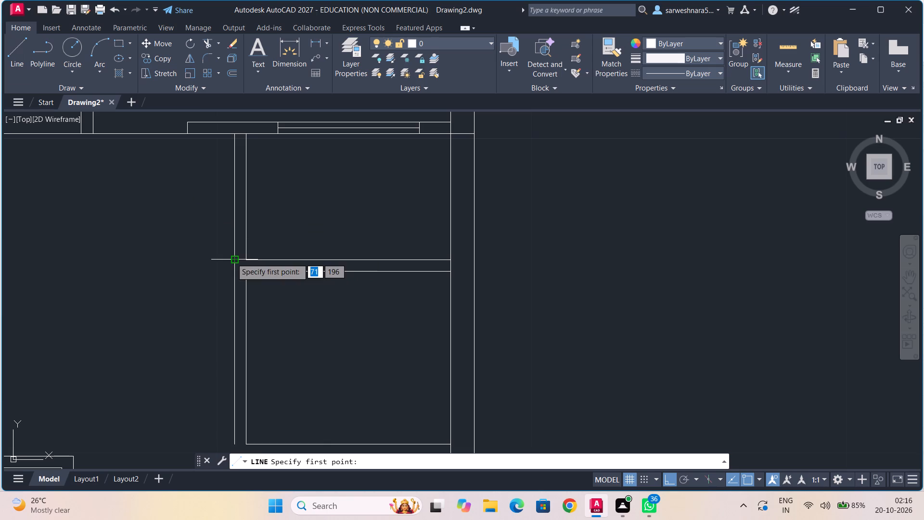
{"action": "left_click", "coordinate": [231, 258]}
{"action": "left_click", "coordinate": [234, 276]}
{"action": "key", "text": "Escape"}
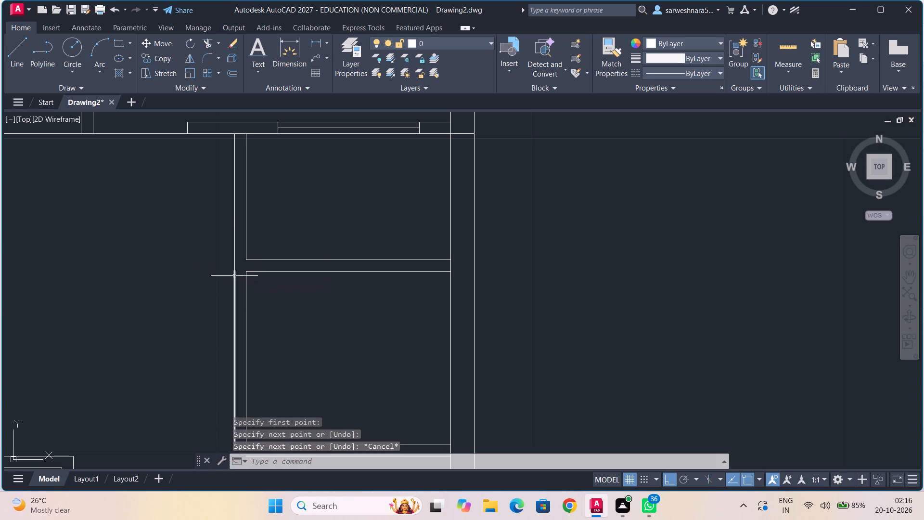
Draw a line across the lower vertical partition, continuing the lower horizontal partition's upper line to the vertical partition's left face.
{"action": "middle_click_drag", "start_coordinate": [265, 243], "coordinate": [268, 245]}
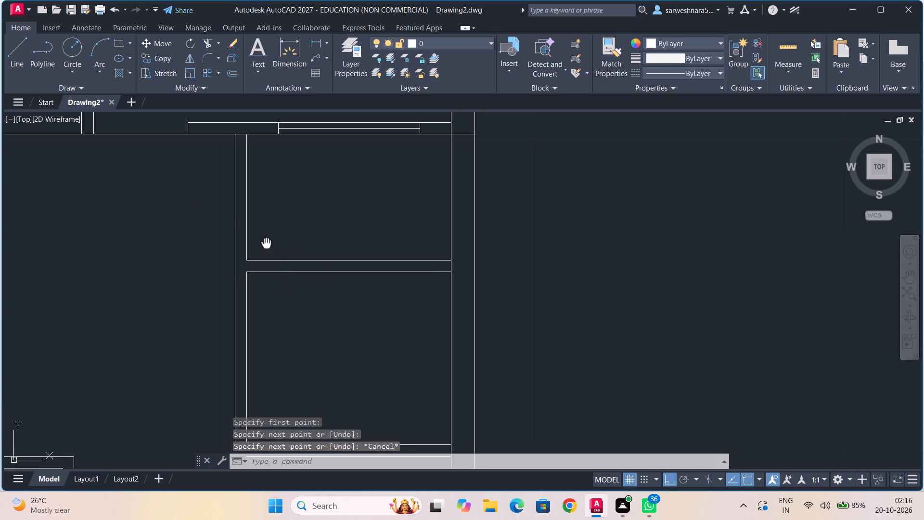
{"action": "middle_click_drag", "start_coordinate": [268, 245], "coordinate": [277, 264]}
{"action": "scroll", "coordinate": [278, 264], "scroll_direction": "up", "scroll_amount": 1}
{"action": "middle_click_drag", "start_coordinate": [278, 264], "coordinate": [280, 287]}
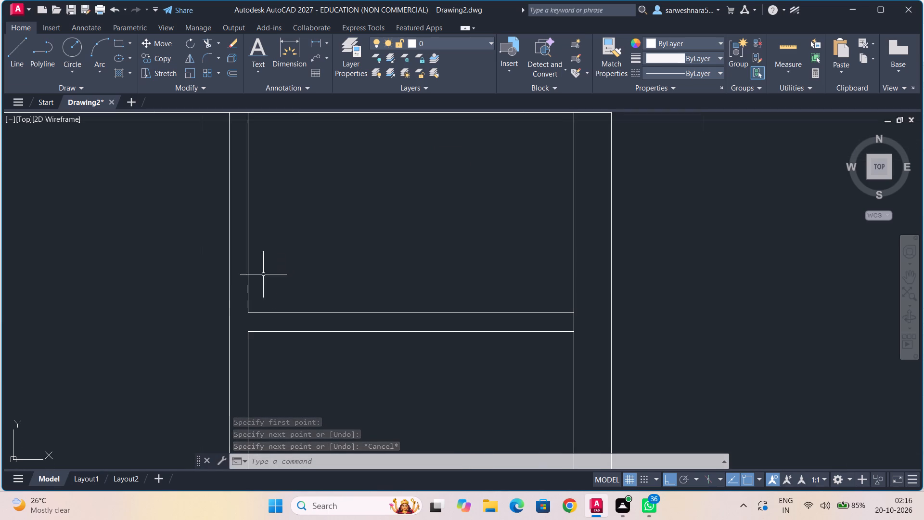
{"action": "left_click", "coordinate": [10, 55]}
{"action": "left_click", "coordinate": [249, 310]}
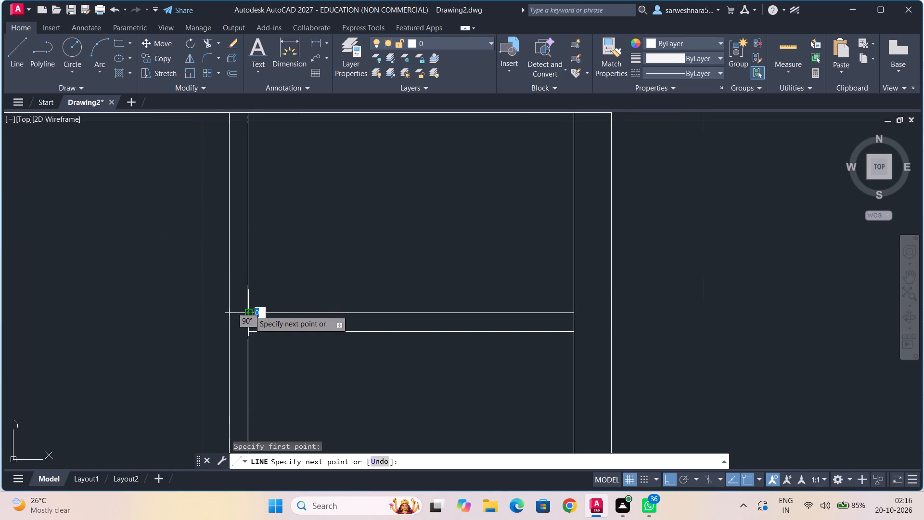
{"action": "left_click", "coordinate": [231, 312]}
Draw a centre line inside the vertical partition from the midpoint of the new cross line up to the upper horizontal partition.
{"action": "left_click", "coordinate": [19, 63]}
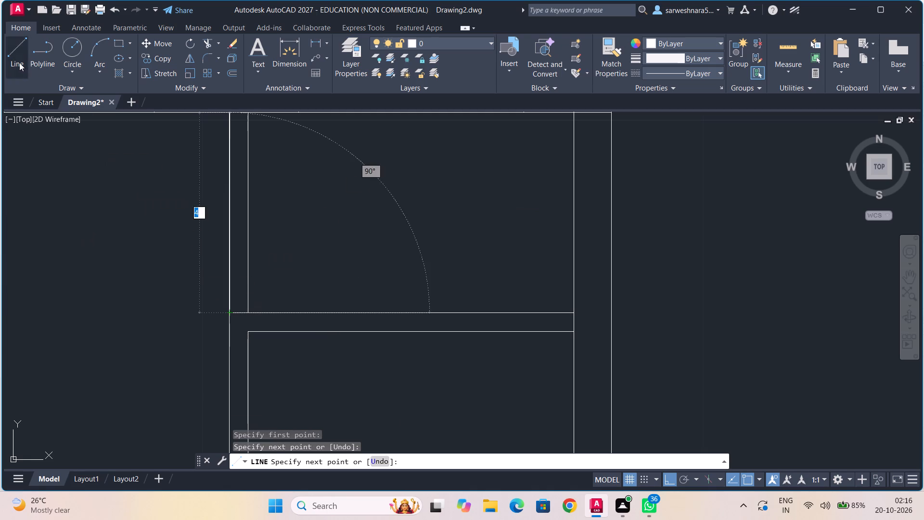
{"action": "middle_click_drag", "start_coordinate": [246, 172], "coordinate": [258, 221]}
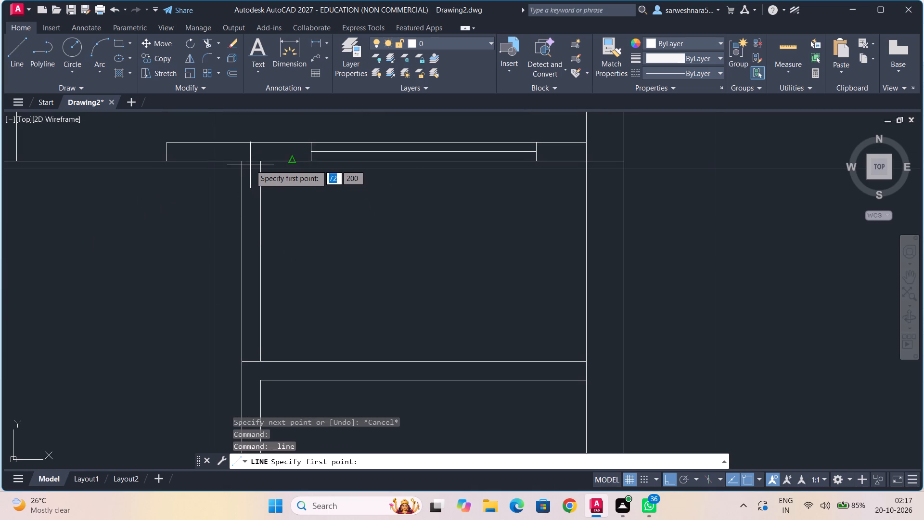
{"action": "left_click", "coordinate": [253, 361]}
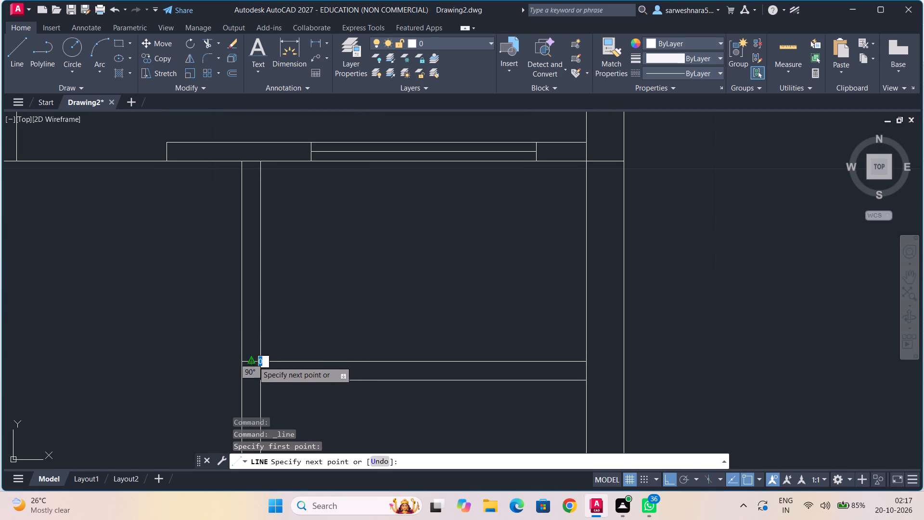
{"action": "left_click", "coordinate": [251, 163]}
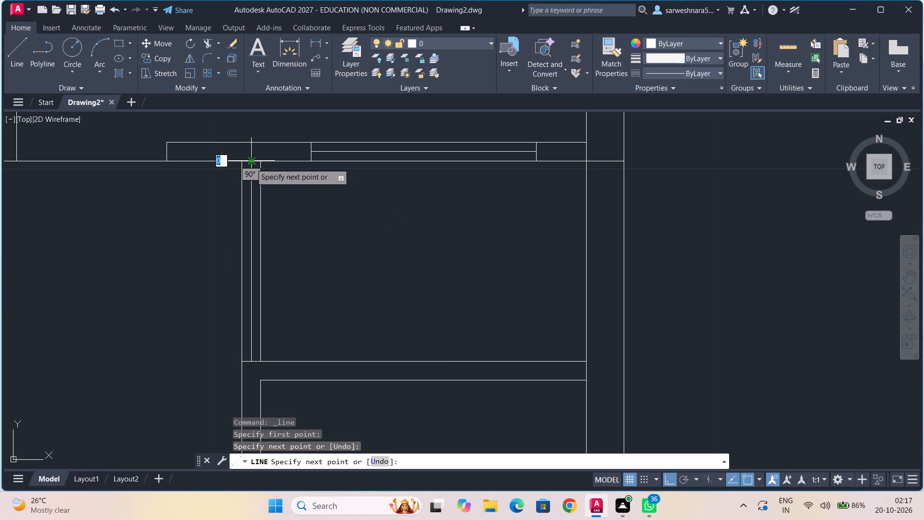
{"action": "key", "text": "Escape"}
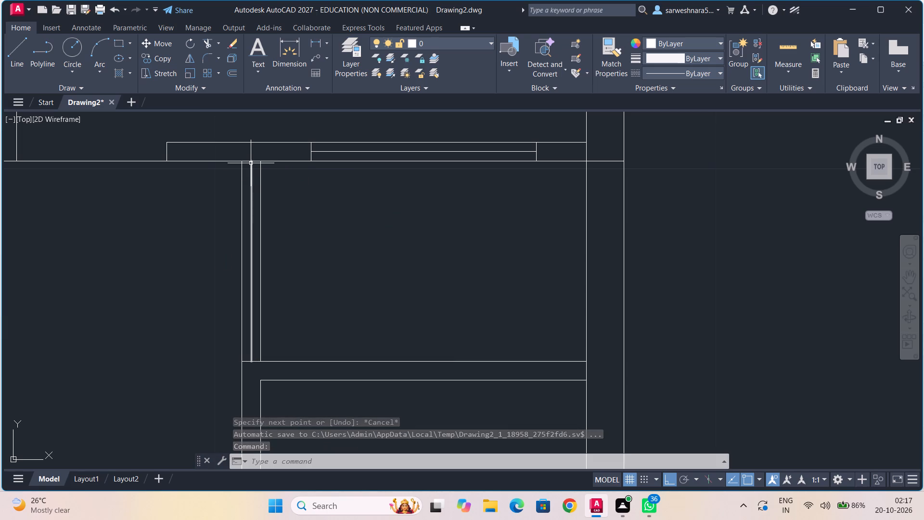
Draw connected lines from the vertical partition's right face along the lower horizontal partition's upper line: 1 right and 0.375 down.
{"action": "middle_click_drag", "start_coordinate": [308, 292], "coordinate": [202, 180]}
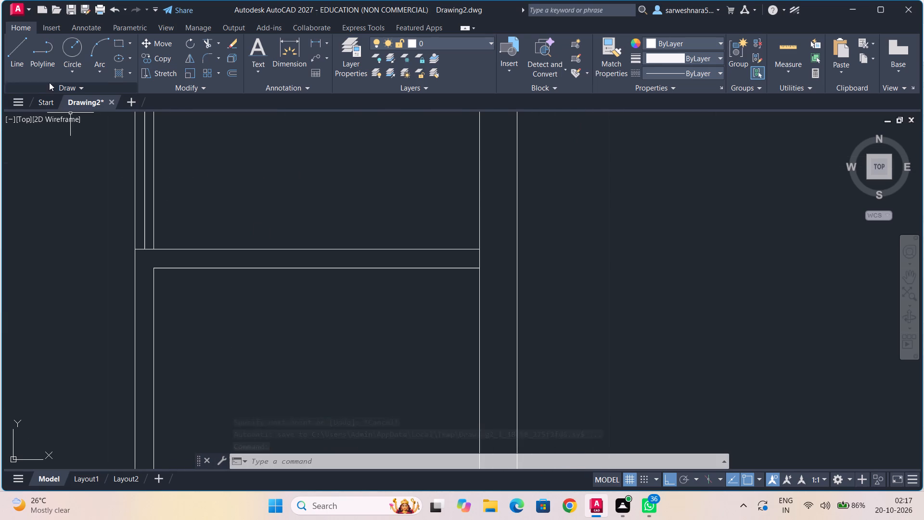
{"action": "left_click", "coordinate": [14, 55]}
{"action": "left_click", "coordinate": [155, 246]}
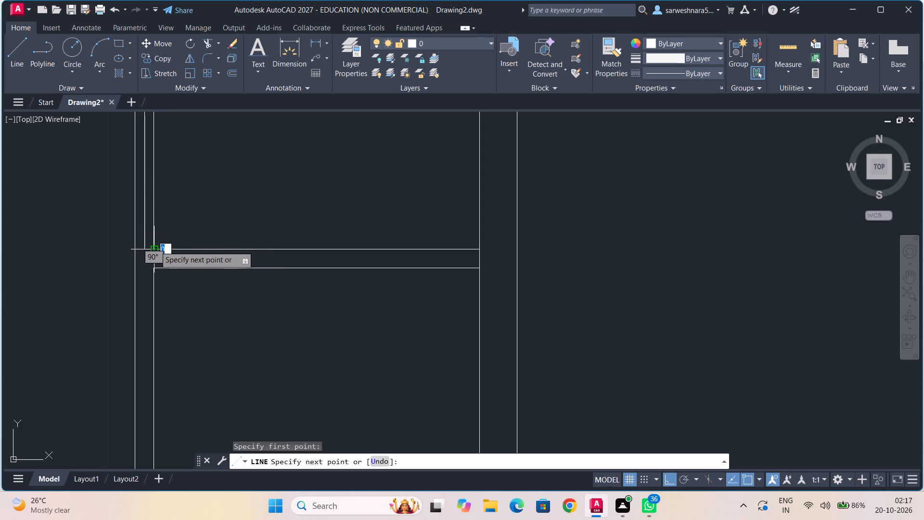
{"action": "key", "text": "1"}
{"action": "key", "text": "Return"}
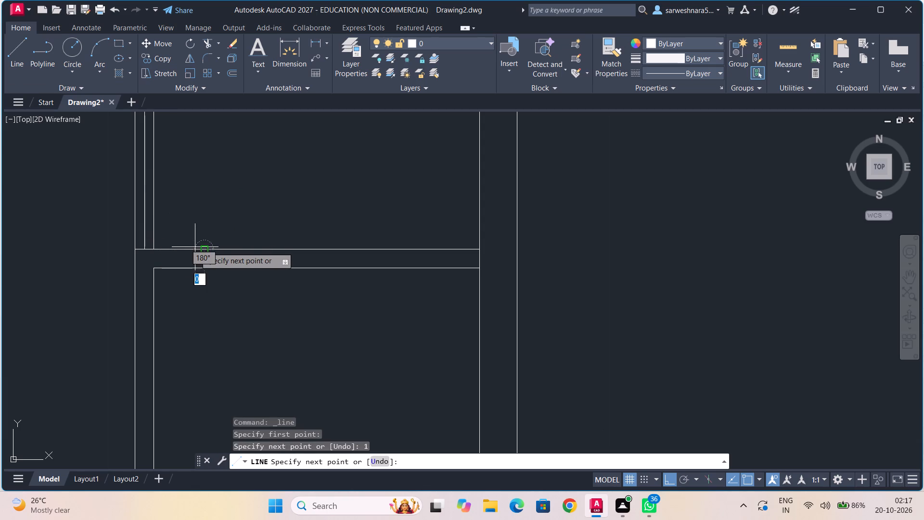
{"action": "type", "text": "0.375"}
{"action": "key", "text": "Return"}
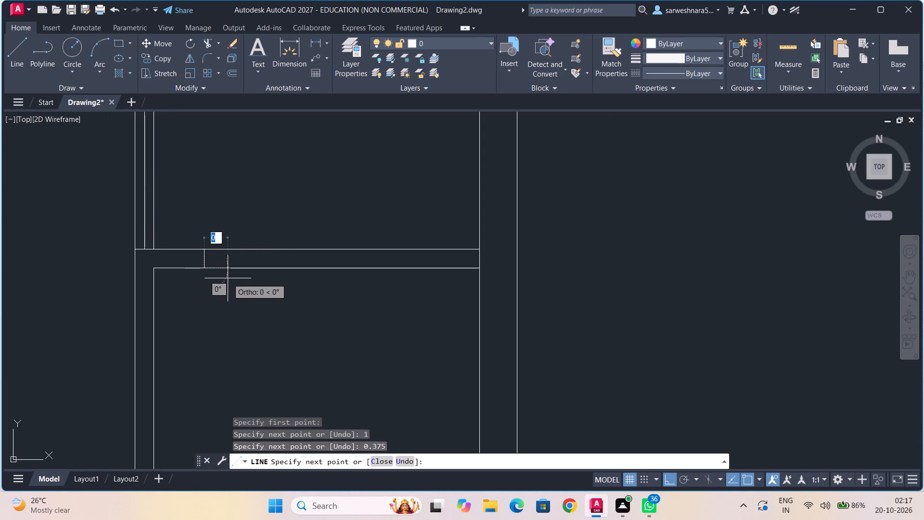
{"action": "key", "text": "Escape"}
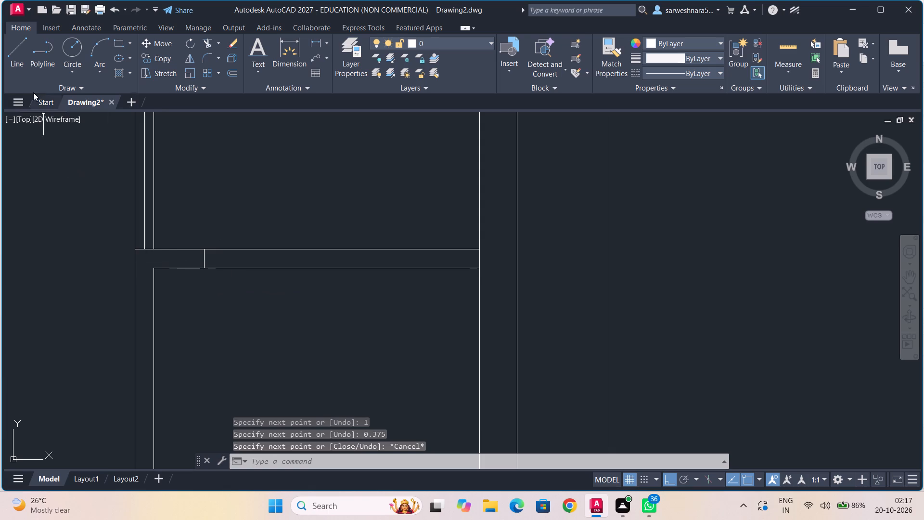
Draw connected lines from the lower horizontal partition's upper corner at the right outer wall: 1 left and 0.375 down.
{"action": "left_click", "coordinate": [13, 56]}
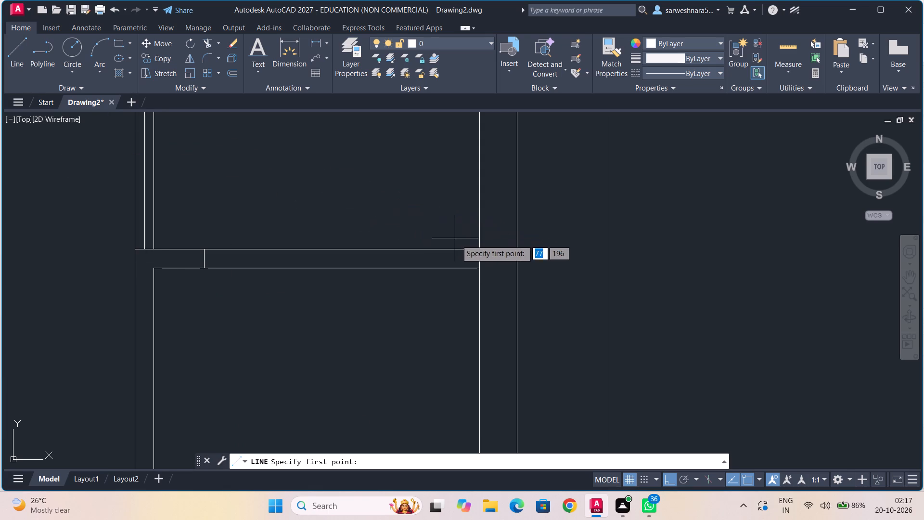
{"action": "left_click", "coordinate": [478, 251]}
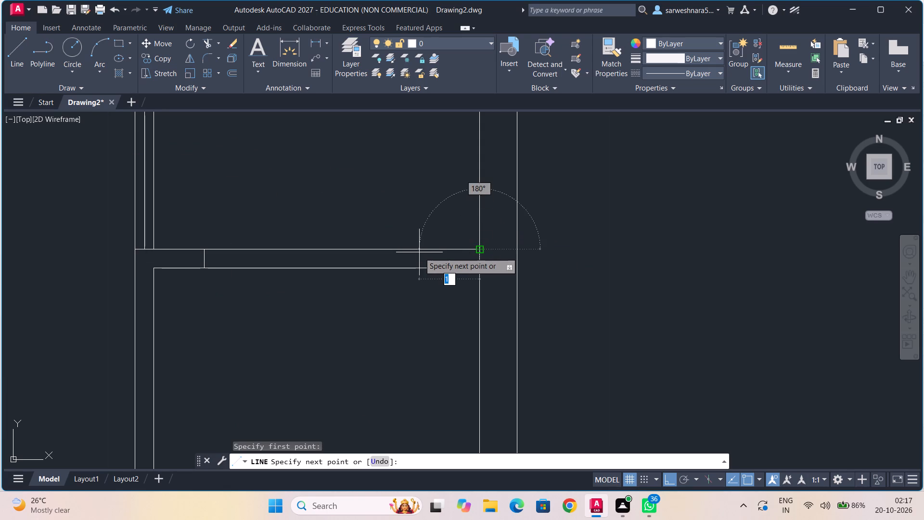
{"action": "key", "text": "1"}
{"action": "key", "text": "Return"}
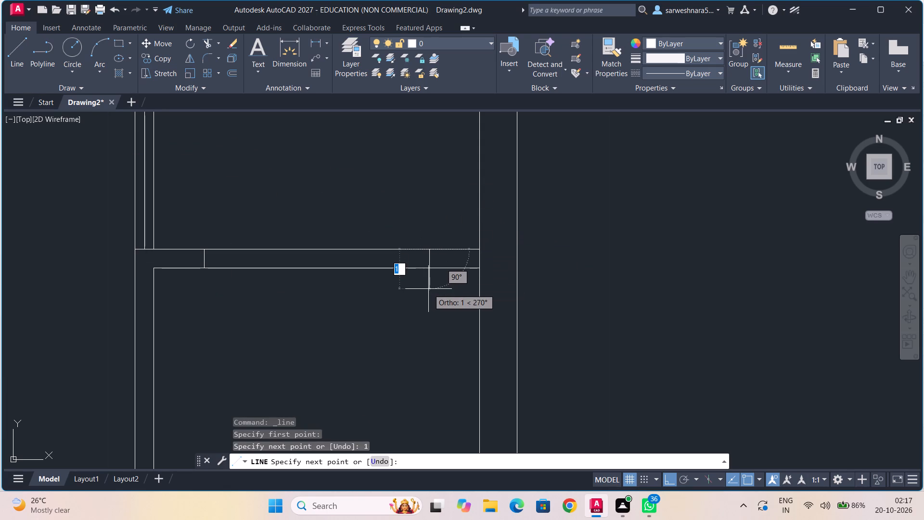
{"action": "type", "text": "0.375"}
{"action": "key", "text": "Return"}
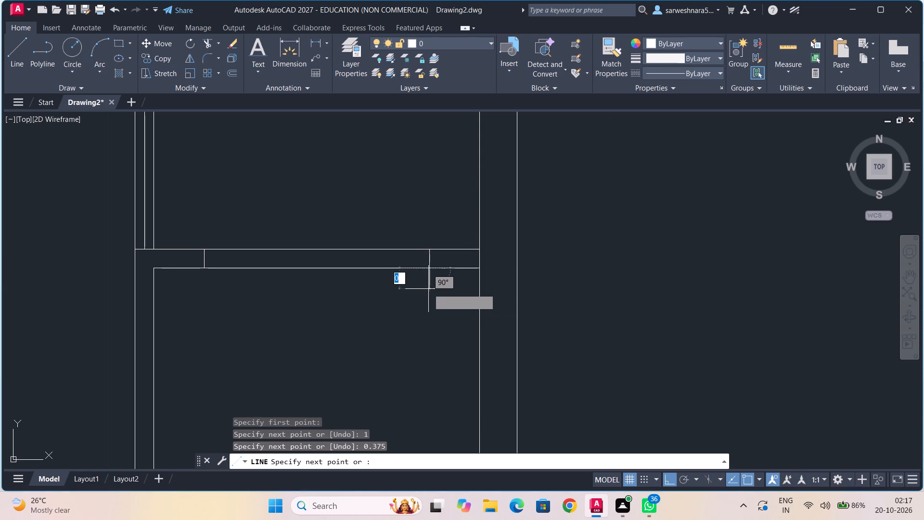
{"action": "key", "text": "Escape"}
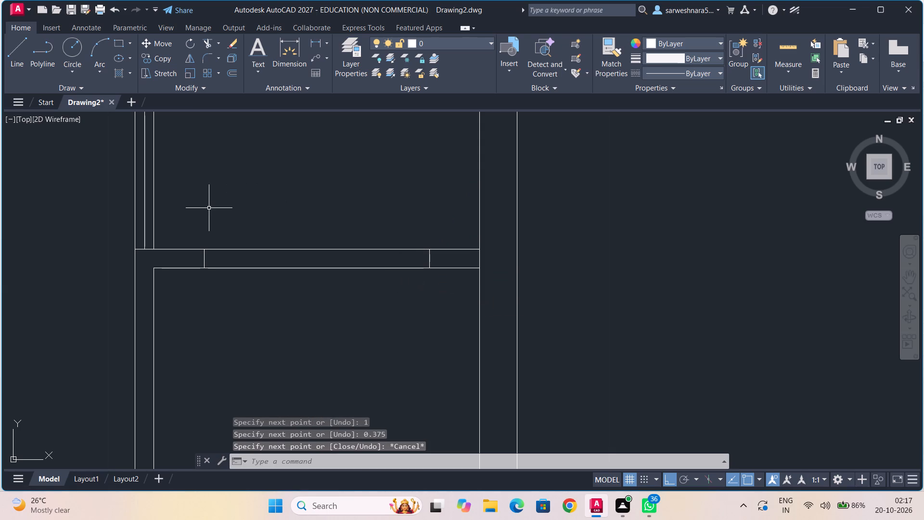
Draw a centre line inside the lower horizontal partition between the midpoints of its two 0.375 lines to form a window.
{"action": "left_click", "coordinate": [14, 53]}
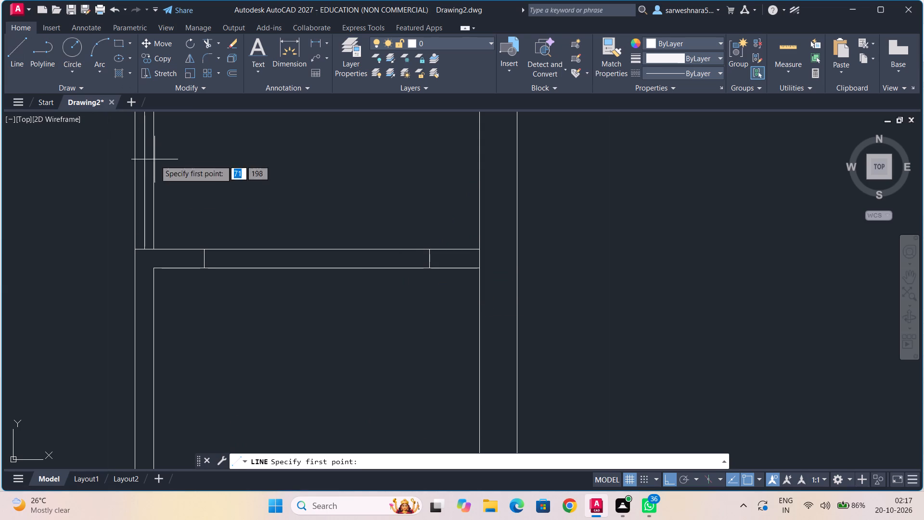
{"action": "left_click", "coordinate": [205, 257]}
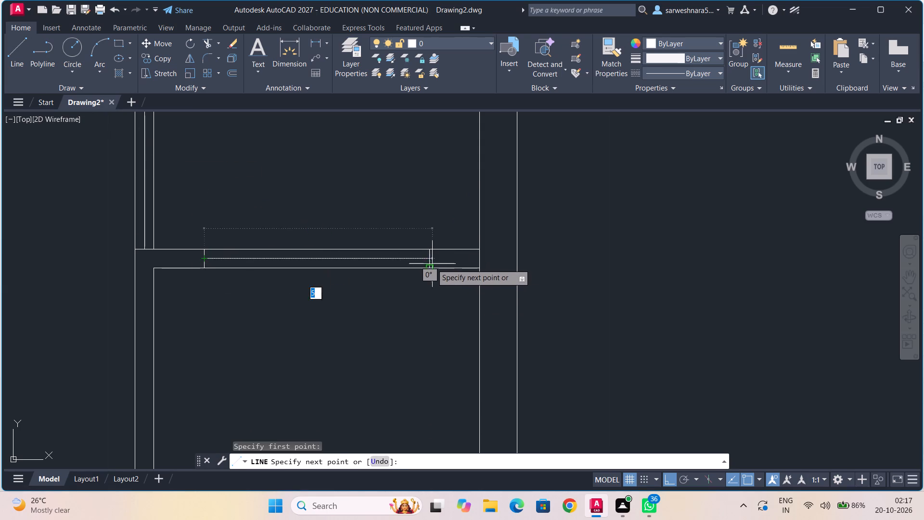
{"action": "left_click", "coordinate": [431, 261]}
{"action": "key", "text": "Escape"}
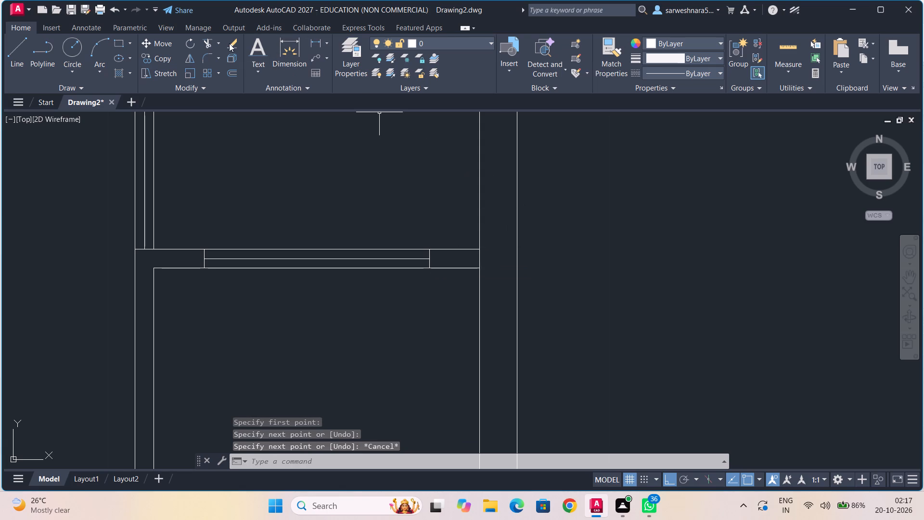
Trim the outer wall's inner line between the two lines of the lower horizontal partition at their junction.
{"action": "left_click", "coordinate": [203, 41]}
{"action": "left_click", "coordinate": [480, 257]}
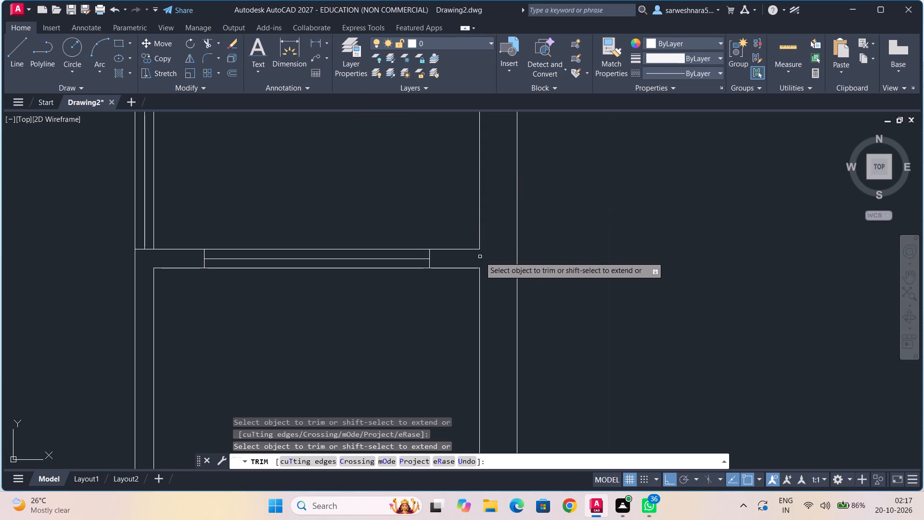
Draw connected lines from the lower room's upper-left inner corner: 1 down, 1 down, 0.5 back up, and 0.375 left across the vertical partition.
{"action": "middle_click_drag", "start_coordinate": [239, 312], "coordinate": [264, 273]}
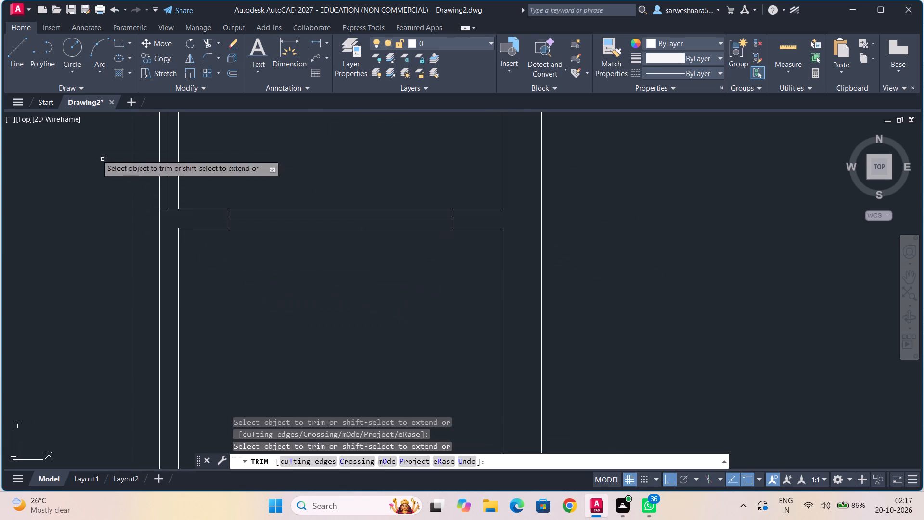
{"action": "left_click", "coordinate": [16, 60]}
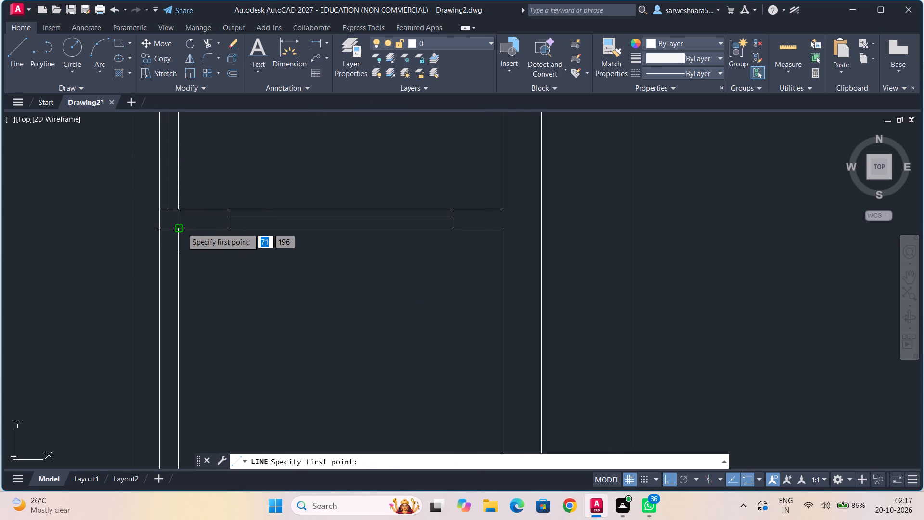
{"action": "left_click", "coordinate": [181, 228]}
{"action": "key", "text": "1"}
{"action": "key", "text": "Return"}
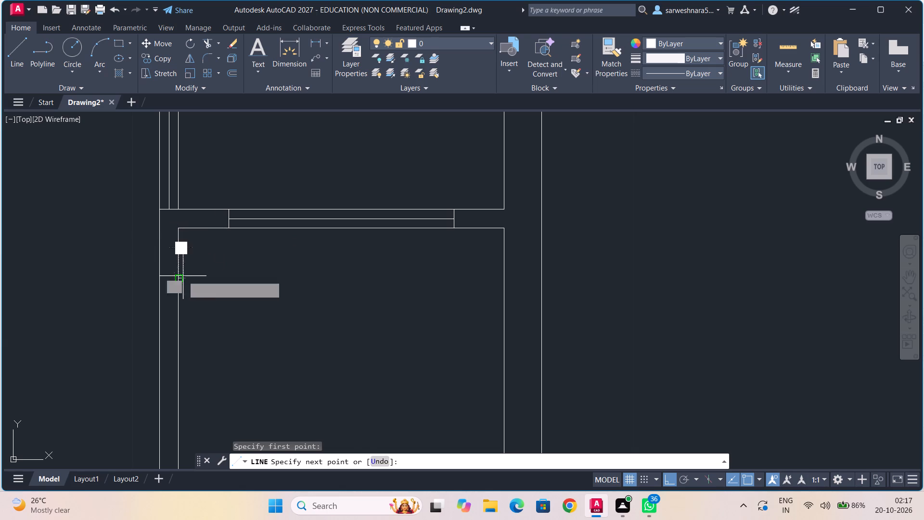
{"action": "scroll", "coordinate": [177, 311], "scroll_direction": "down", "scroll_amount": 1}
{"action": "middle_click_drag", "start_coordinate": [177, 311], "coordinate": [169, 270]}
{"action": "key", "text": "1"}
{"action": "key", "text": "Return"}
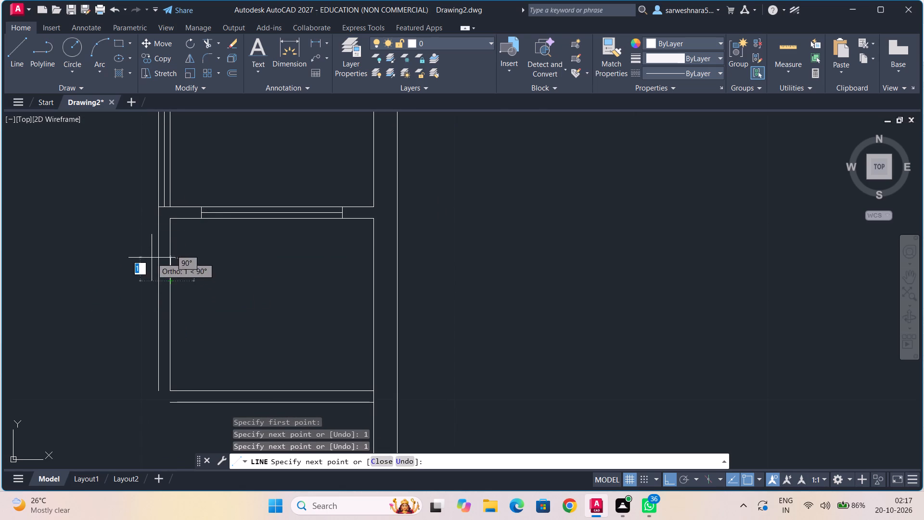
{"action": "type", "text": "0.5"}
{"action": "key", "text": "Return"}
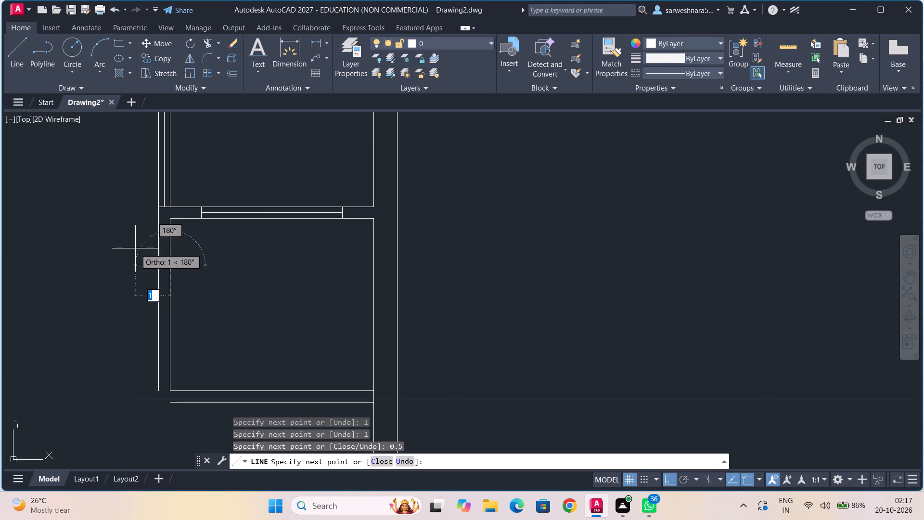
{"action": "scroll", "coordinate": [134, 247], "scroll_direction": "up", "scroll_amount": 1}
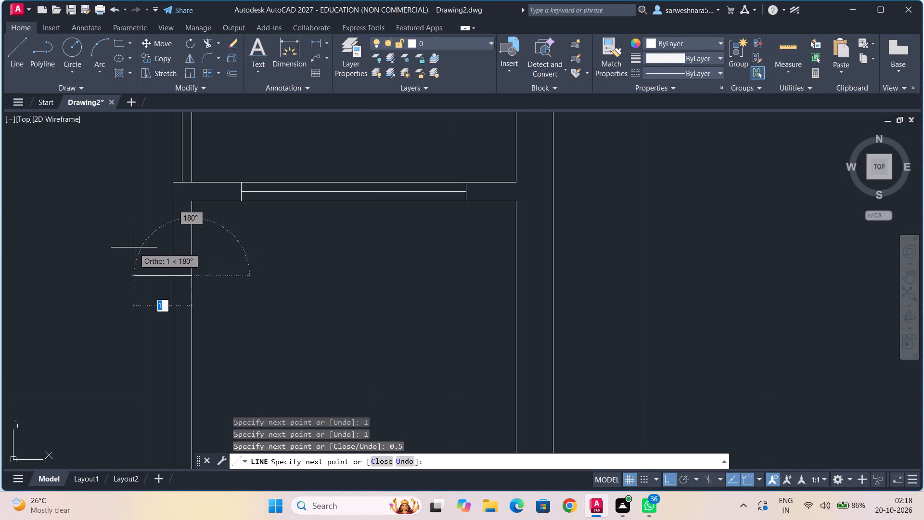
{"action": "type", "text": "0.375"}
{"action": "key", "text": "Return"}
{"action": "key", "text": "Escape"}
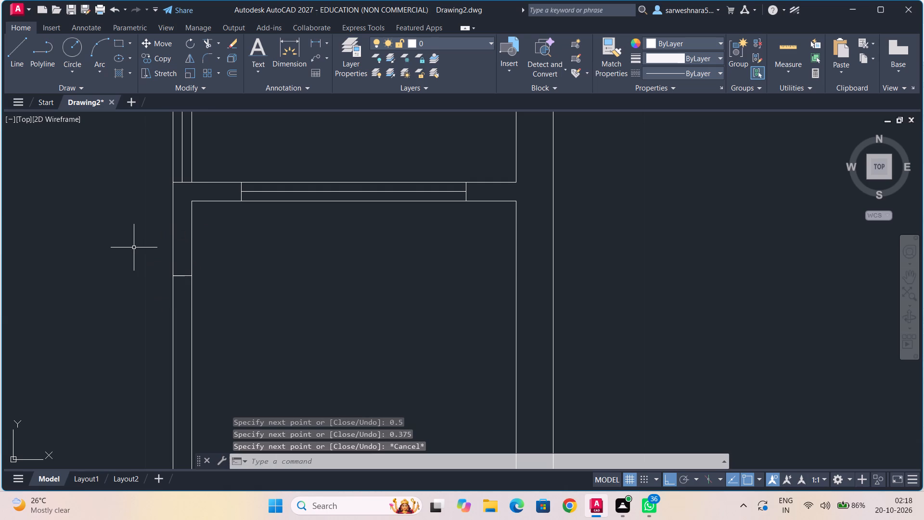
Draw connected lines from the lower end of the vertical partition's left face: 1.5 up and 0.375 right across the partition.
{"action": "middle_click_drag", "start_coordinate": [247, 324], "coordinate": [244, 278]}
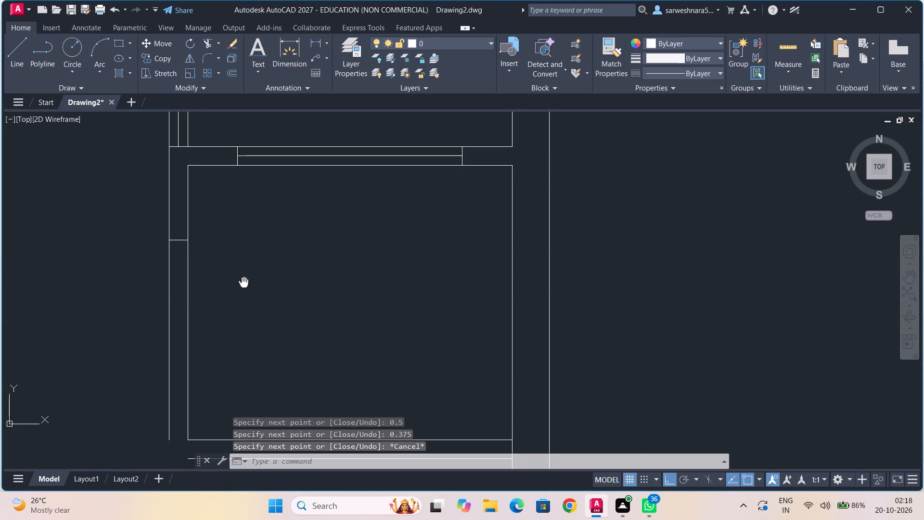
{"action": "middle_click_drag", "start_coordinate": [244, 278], "coordinate": [244, 276]}
{"action": "scroll", "coordinate": [242, 296], "scroll_direction": "down", "scroll_amount": 1}
{"action": "middle_click_drag", "start_coordinate": [245, 318], "coordinate": [241, 272]}
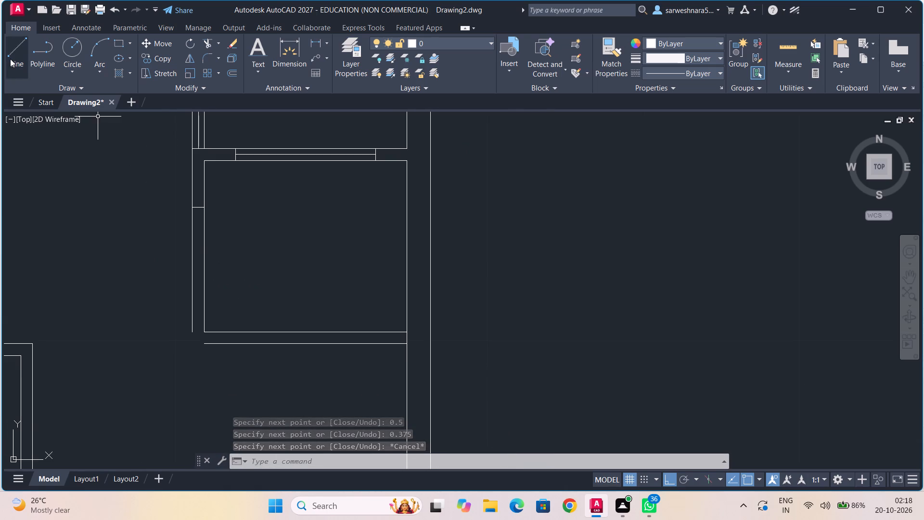
{"action": "left_click", "coordinate": [10, 59]}
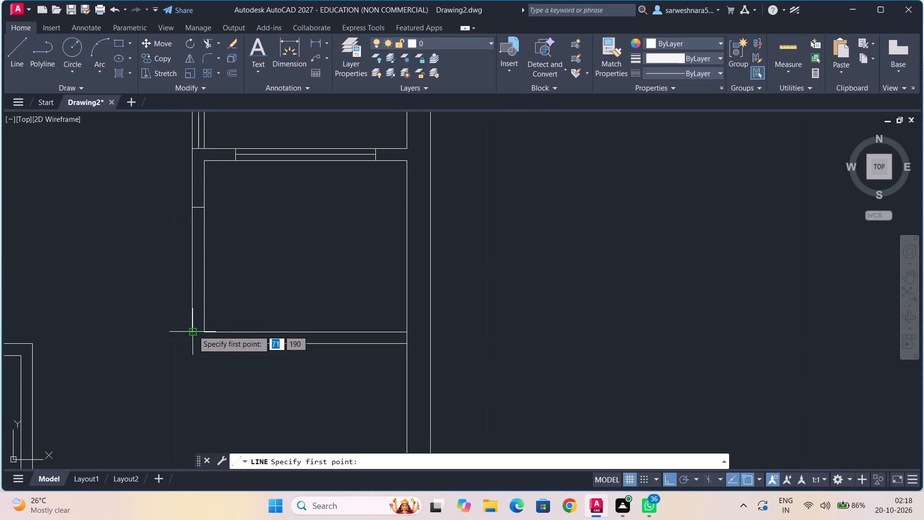
{"action": "left_click", "coordinate": [193, 330]}
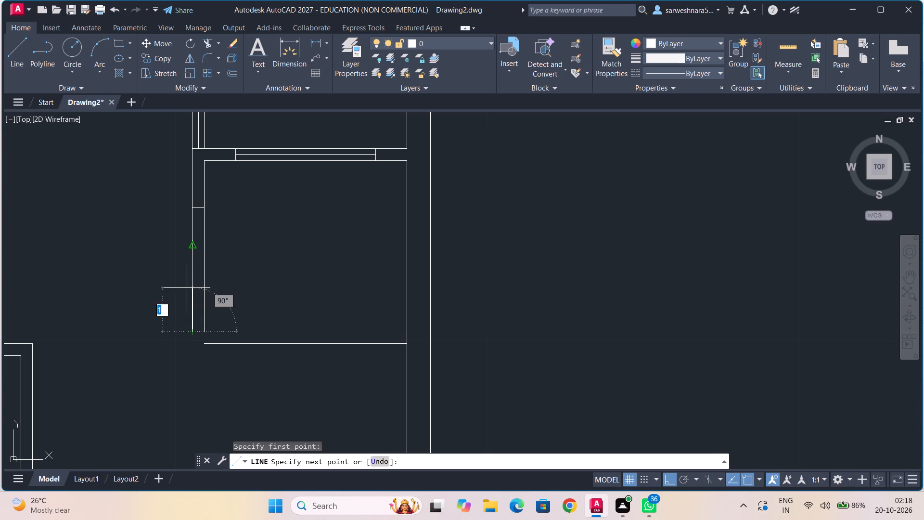
{"action": "type", "text": "1.5"}
{"action": "key", "text": "Return"}
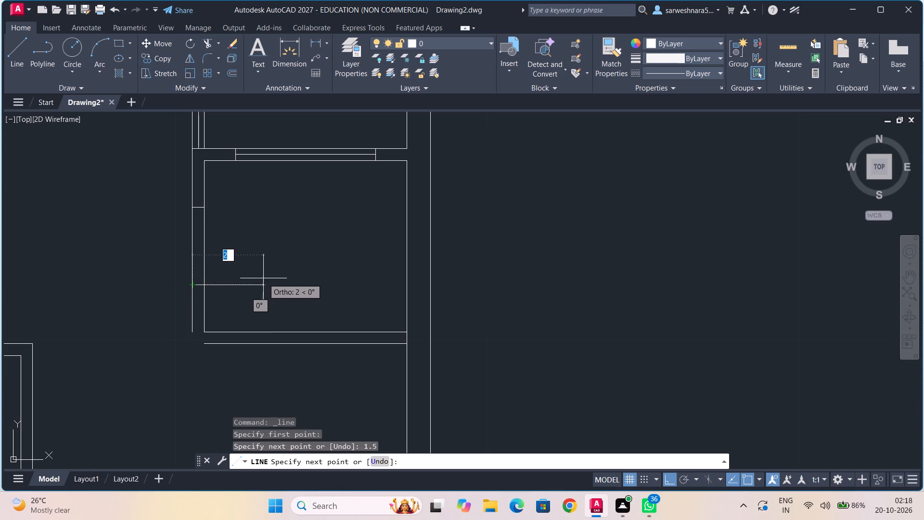
{"action": "type", "text": "0.375"}
{"action": "key", "text": "Return"}
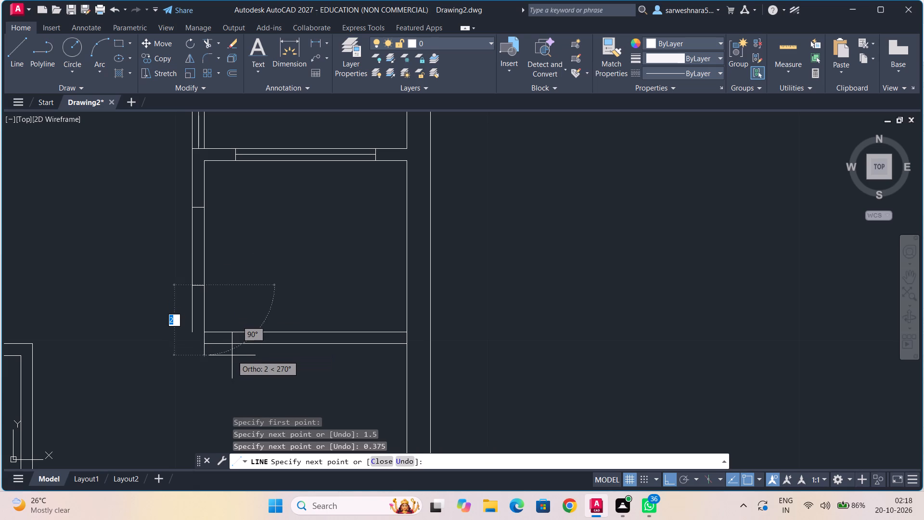
{"action": "key", "text": "Escape"}
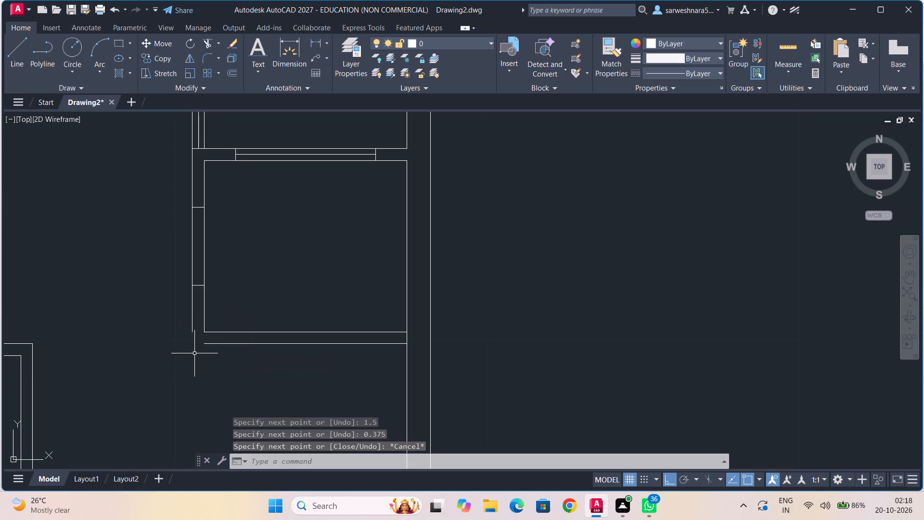
Extend the bottom partition past the vertical partition with lines 1 left and 0.375 down, returning to the left end of its lower line.
{"action": "left_click", "coordinate": [6, 64]}
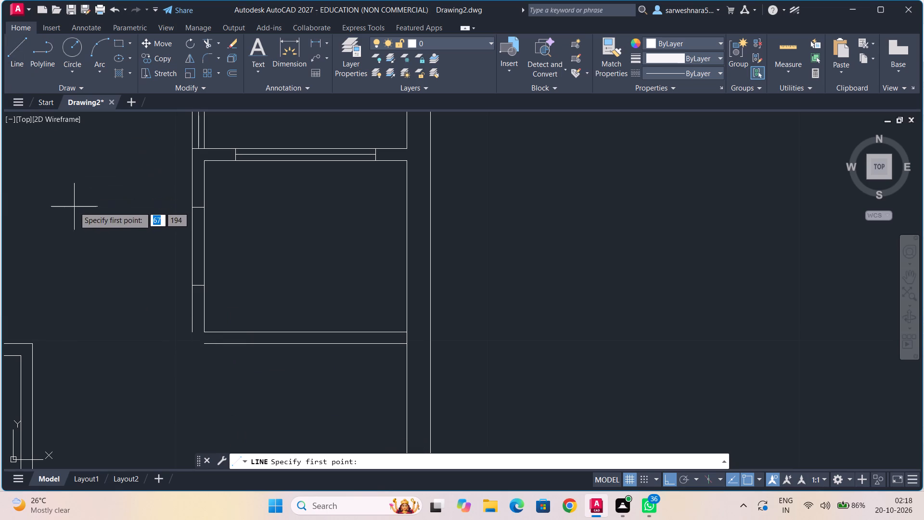
{"action": "left_click", "coordinate": [194, 331]}
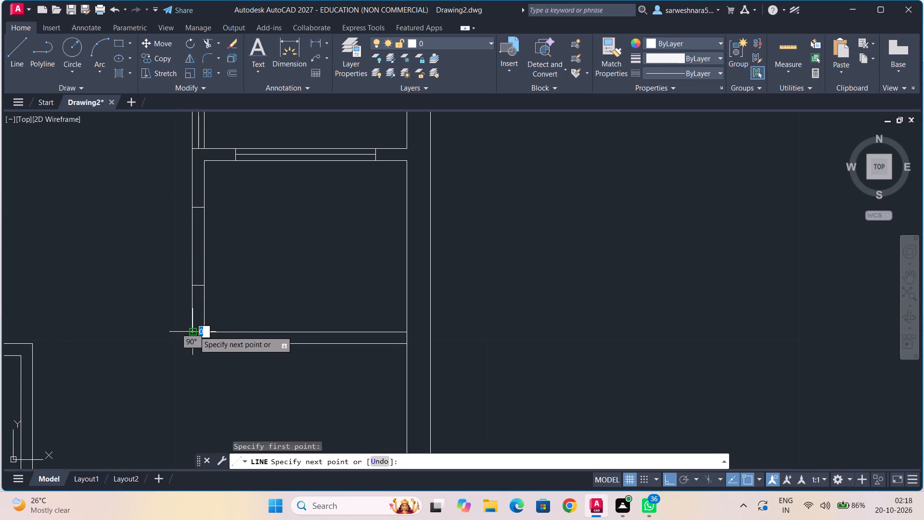
{"action": "key", "text": "1"}
{"action": "key", "text": "Return"}
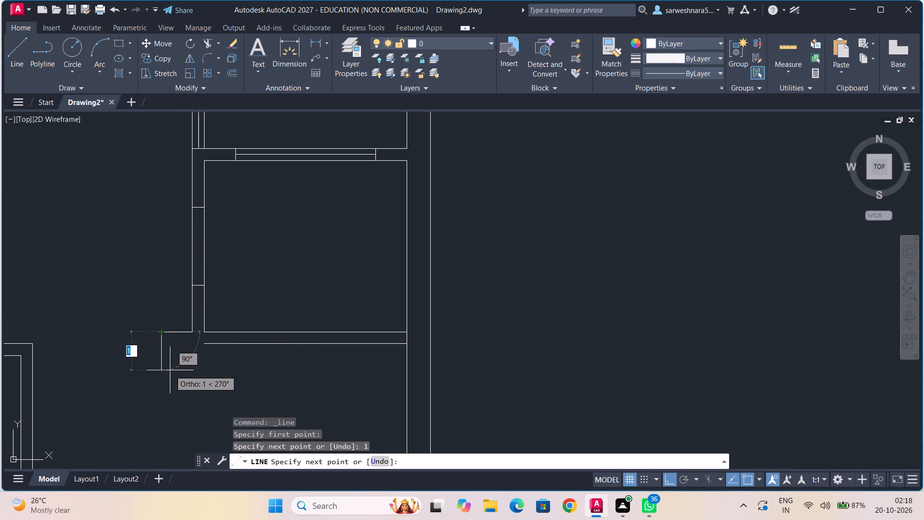
{"action": "type", "text": "0.375"}
{"action": "key", "text": "Return"}
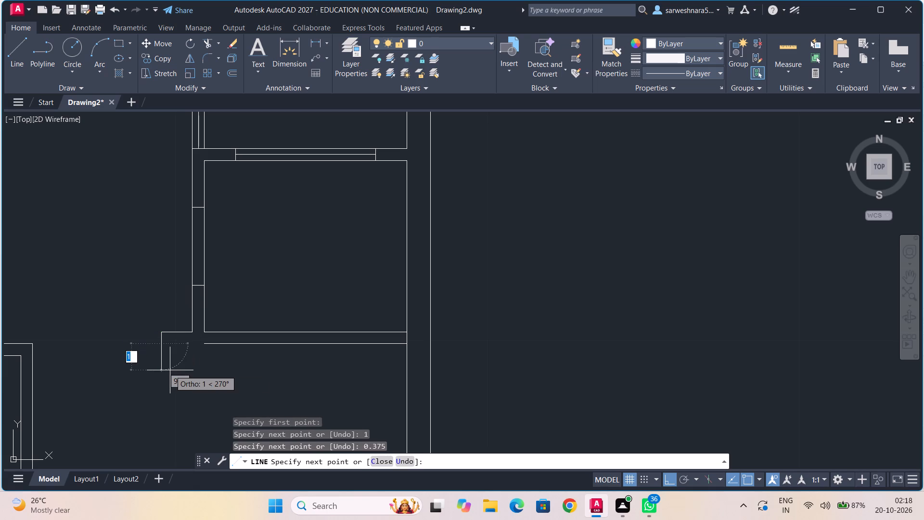
{"action": "left_click", "coordinate": [208, 347]}
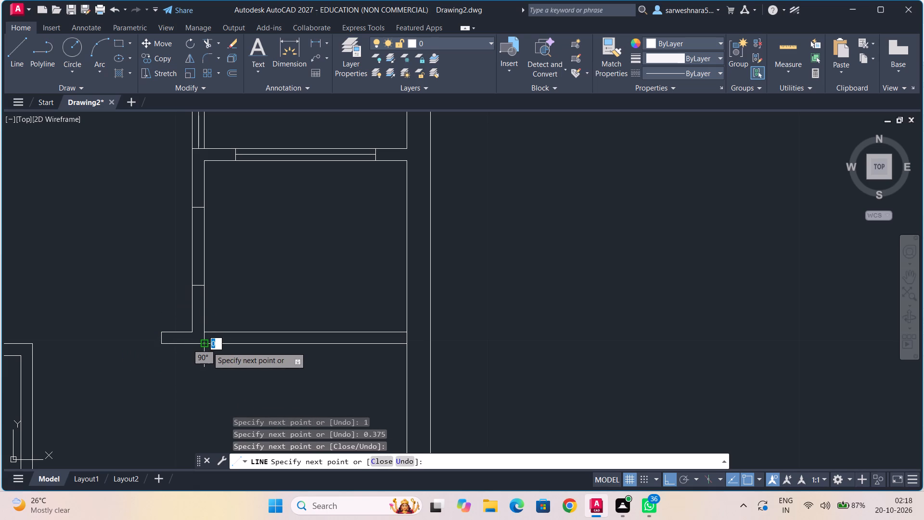
{"action": "key", "text": "Escape"}
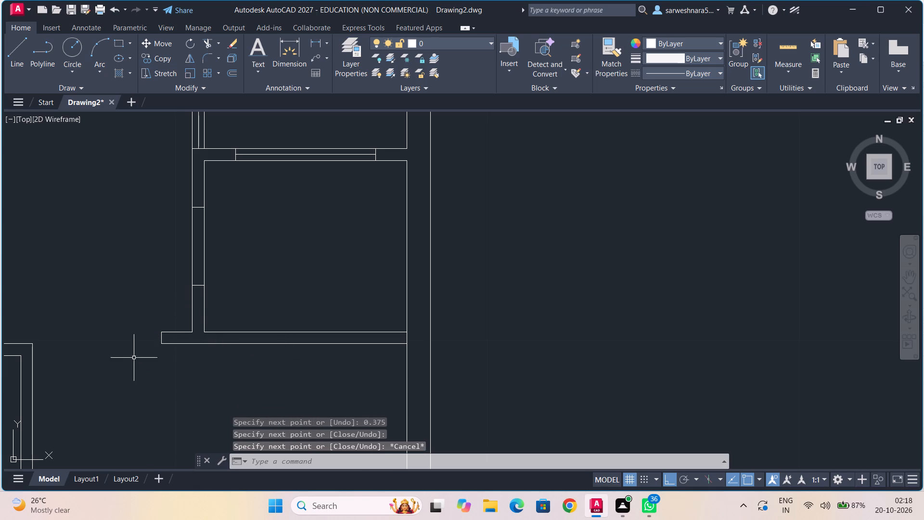
Draw connected lines from the lower-left room's outer upper-right corner: 2 down, 0.375 left and 2 up.
{"action": "middle_click_drag", "start_coordinate": [137, 355], "coordinate": [236, 286]}
{"action": "scroll", "coordinate": [183, 352], "scroll_direction": "down", "scroll_amount": 1}
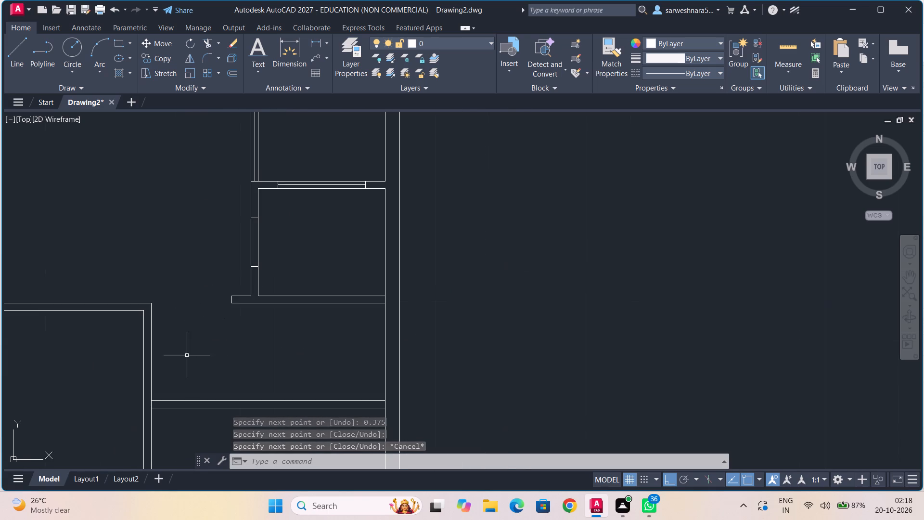
{"action": "middle_click_drag", "start_coordinate": [184, 343], "coordinate": [184, 329]}
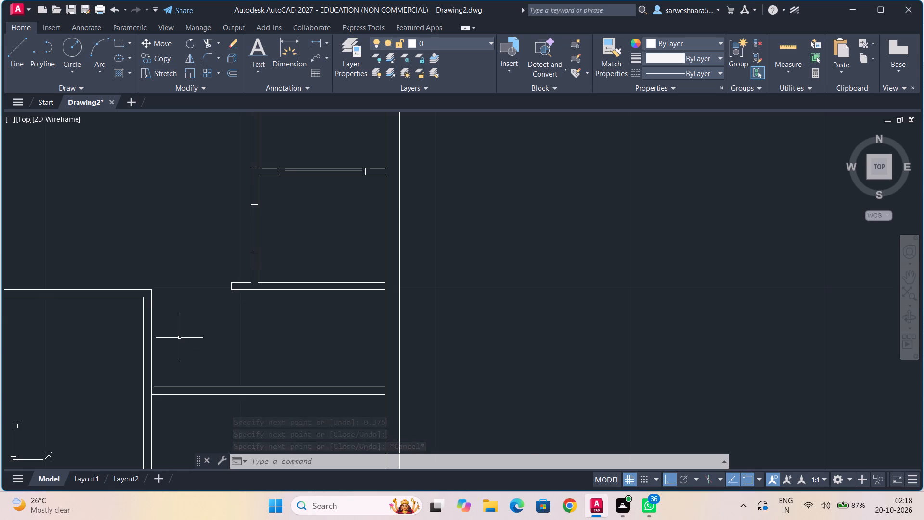
{"action": "scroll", "coordinate": [180, 338], "scroll_direction": "up", "scroll_amount": 2}
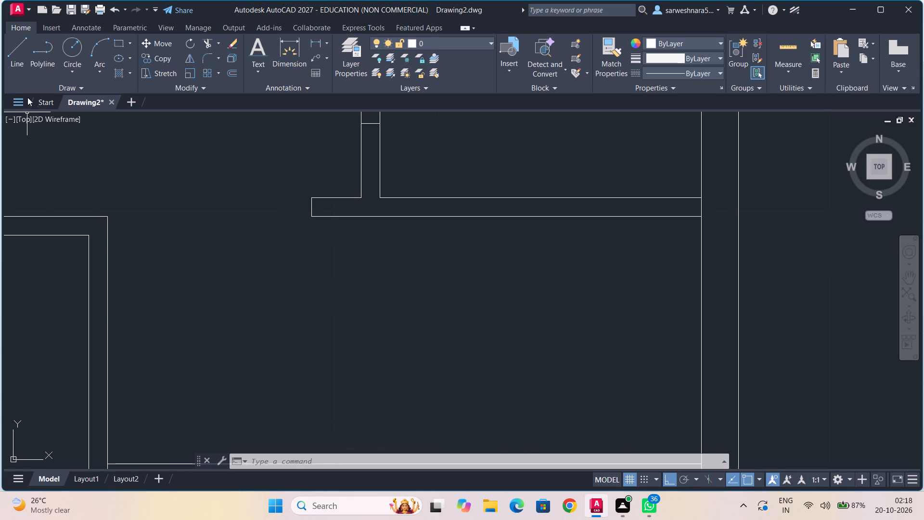
{"action": "left_click", "coordinate": [24, 46]}
{"action": "left_click", "coordinate": [105, 219]}
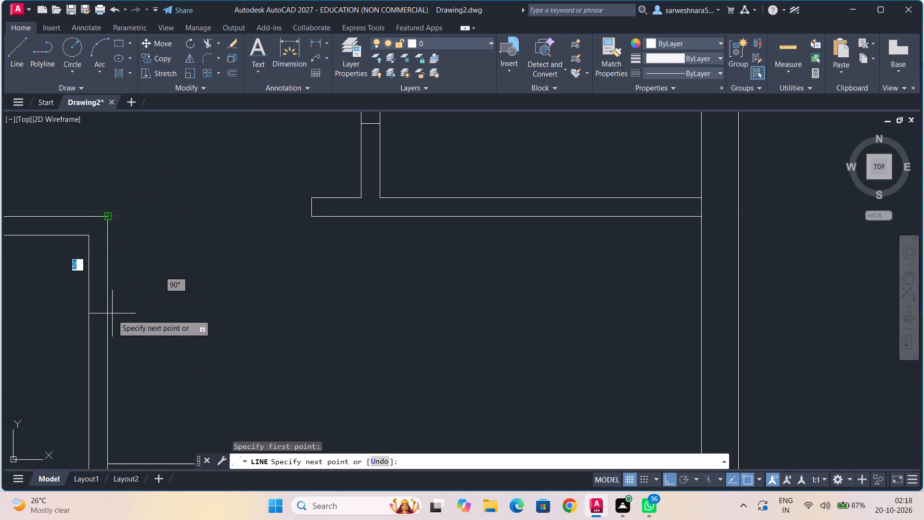
{"action": "key", "text": "2"}
{"action": "key", "text": "Return"}
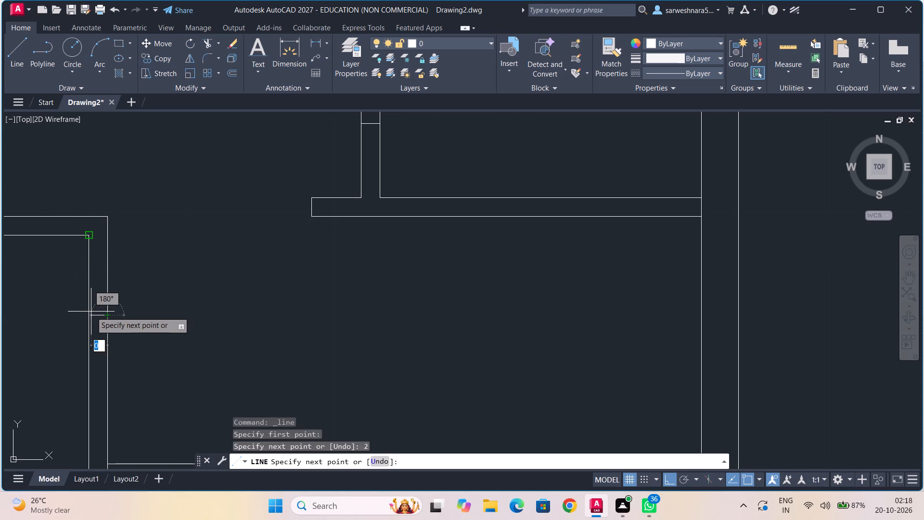
{"action": "type", "text": "0.375"}
{"action": "key", "text": "Return"}
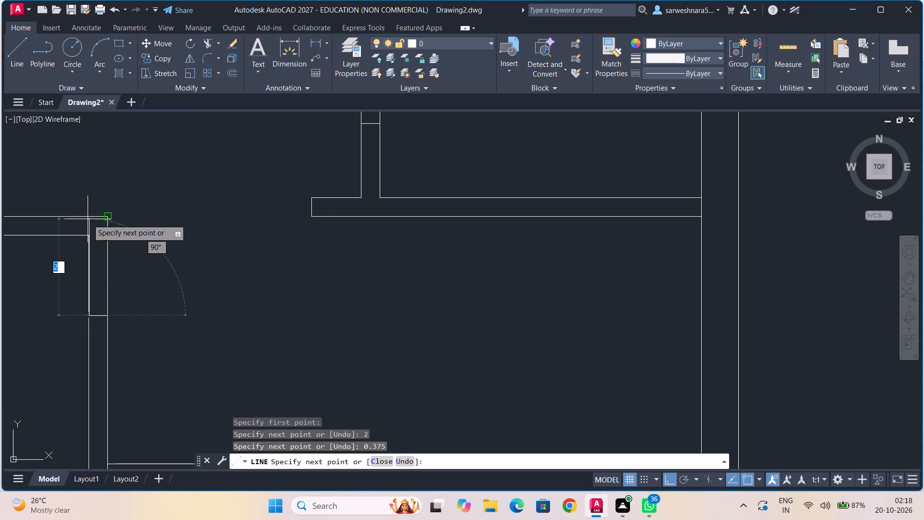
{"action": "key", "text": "2"}
{"action": "key", "text": "Return"}
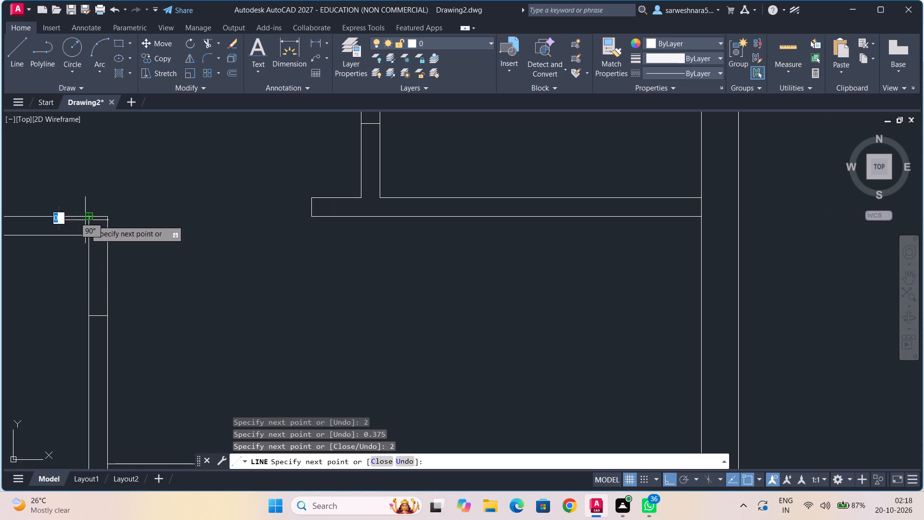
{"action": "key", "text": "Escape"}
Draw connected lines from the left end of the upper line of the partition between the two small left rooms: 1 right and 0.375 down.
{"action": "middle_click_drag", "start_coordinate": [36, 289], "coordinate": [72, 281]}
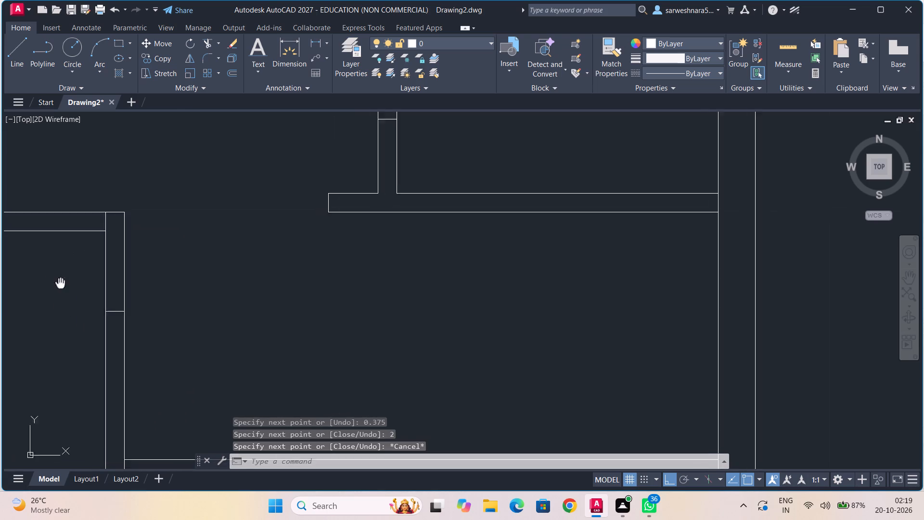
{"action": "middle_click_drag", "start_coordinate": [72, 281], "coordinate": [183, 270]}
{"action": "middle_click_drag", "start_coordinate": [126, 272], "coordinate": [205, 272]}
{"action": "scroll", "coordinate": [205, 272], "scroll_direction": "down", "scroll_amount": 1}
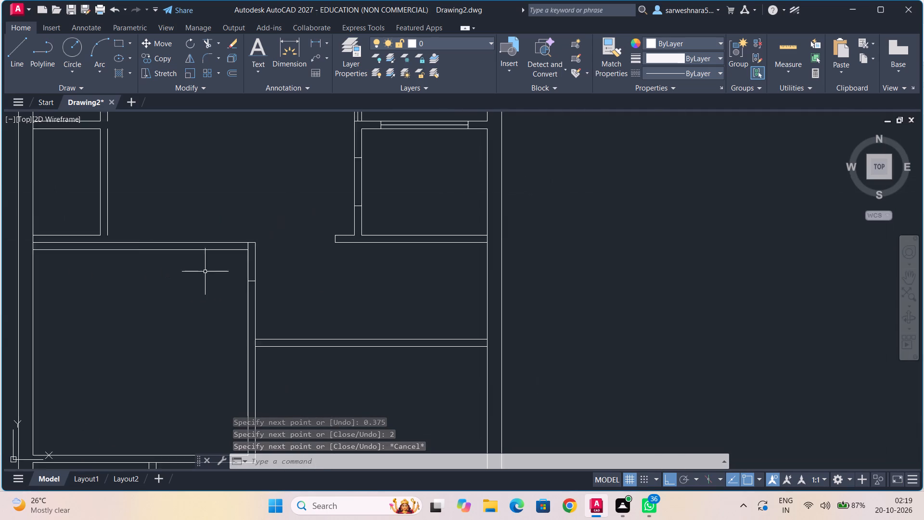
{"action": "scroll", "coordinate": [205, 272], "scroll_direction": "down", "scroll_amount": 2}
{"action": "middle_click_drag", "start_coordinate": [205, 272], "coordinate": [246, 332]}
{"action": "middle_click_drag", "start_coordinate": [195, 253], "coordinate": [209, 274]}
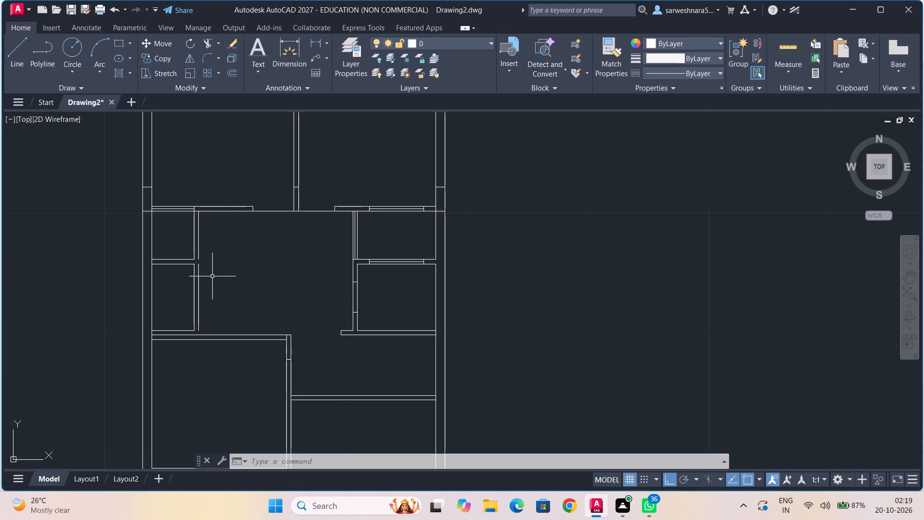
{"action": "middle_click_drag", "start_coordinate": [209, 274], "coordinate": [258, 298]}
{"action": "scroll", "coordinate": [209, 274], "scroll_direction": "up", "scroll_amount": 1}
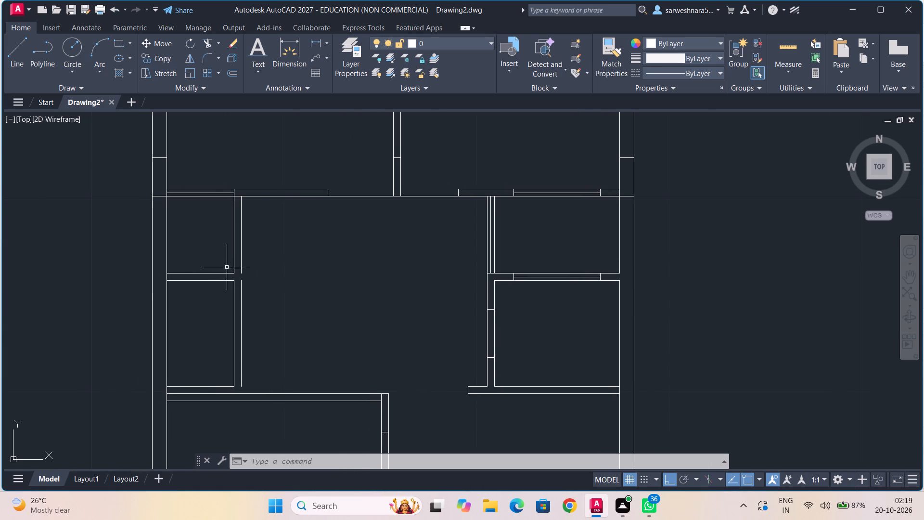
{"action": "middle_click_drag", "start_coordinate": [203, 261], "coordinate": [219, 284]}
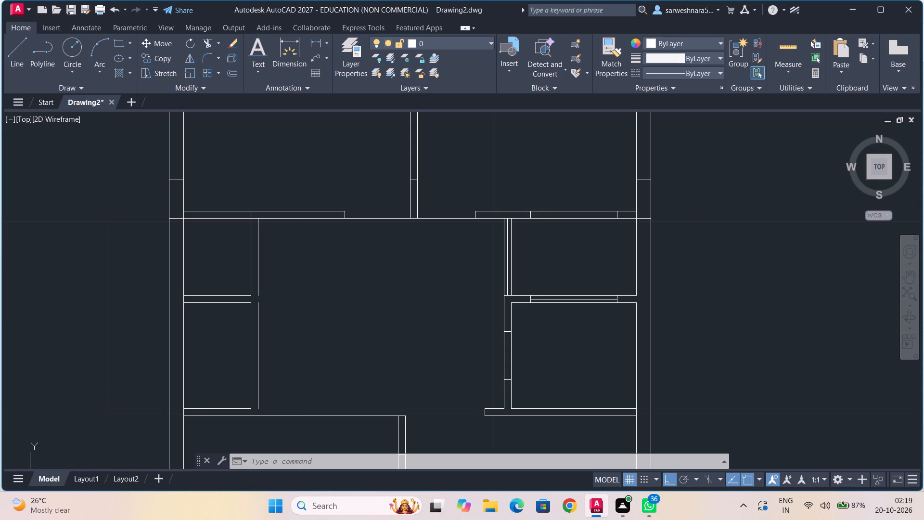
{"action": "scroll", "coordinate": [219, 284], "scroll_direction": "up", "scroll_amount": 2}
{"action": "middle_click_drag", "start_coordinate": [219, 284], "coordinate": [226, 262]}
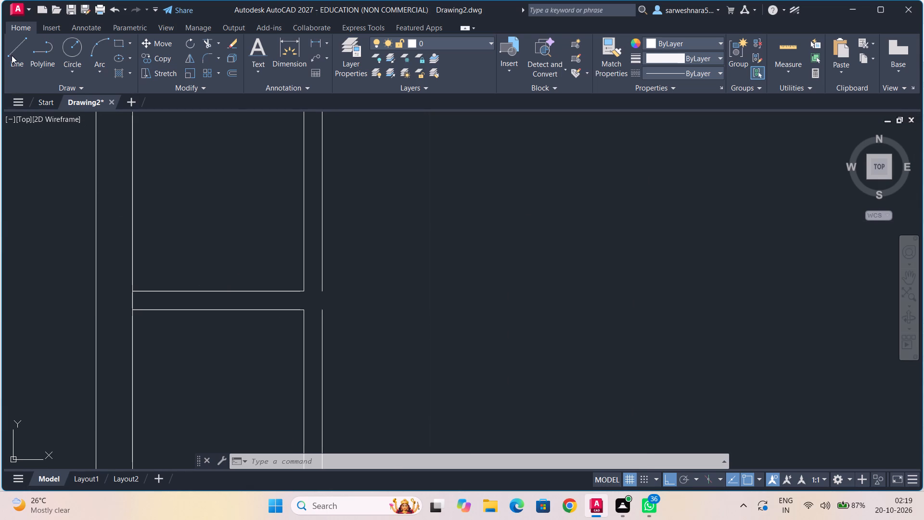
{"action": "left_click", "coordinate": [12, 55]}
{"action": "left_click", "coordinate": [134, 289]}
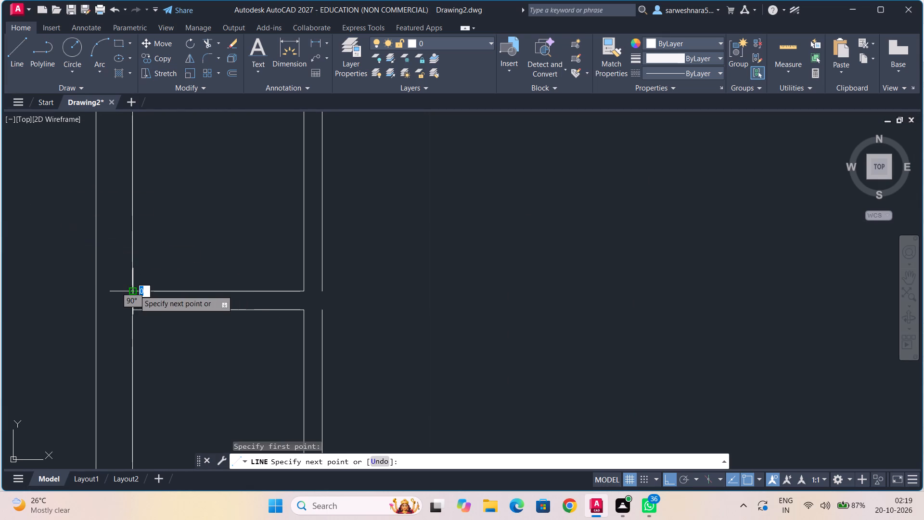
{"action": "key", "text": "1"}
{"action": "key", "text": "Return"}
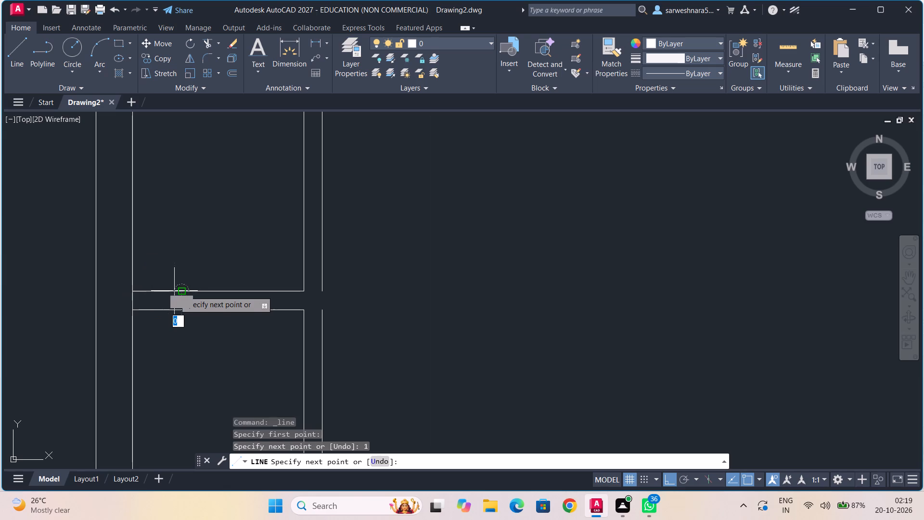
{"action": "type", "text": "0.375"}
{"action": "key", "text": "Return"}
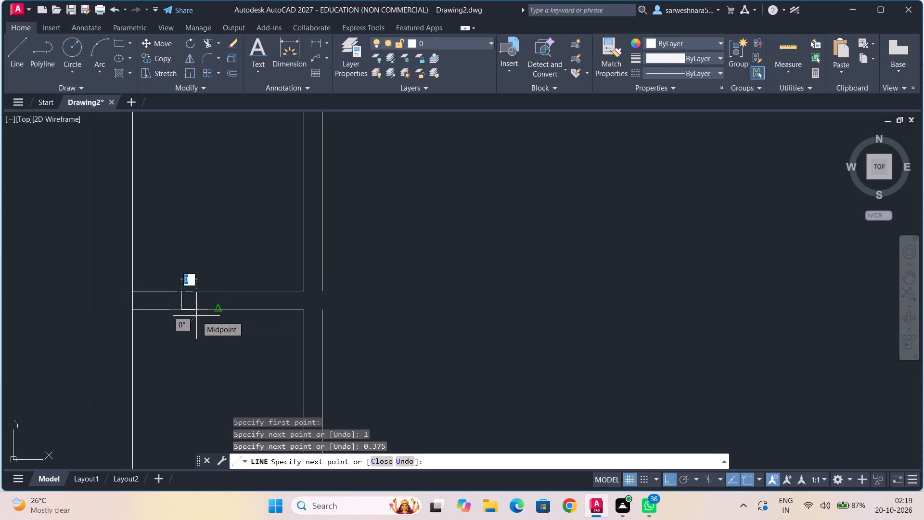
Draw connected lines from the right end of the same partition's upper line: 1 left and 0.375 down across the partition.
{"action": "left_click", "coordinate": [15, 49]}
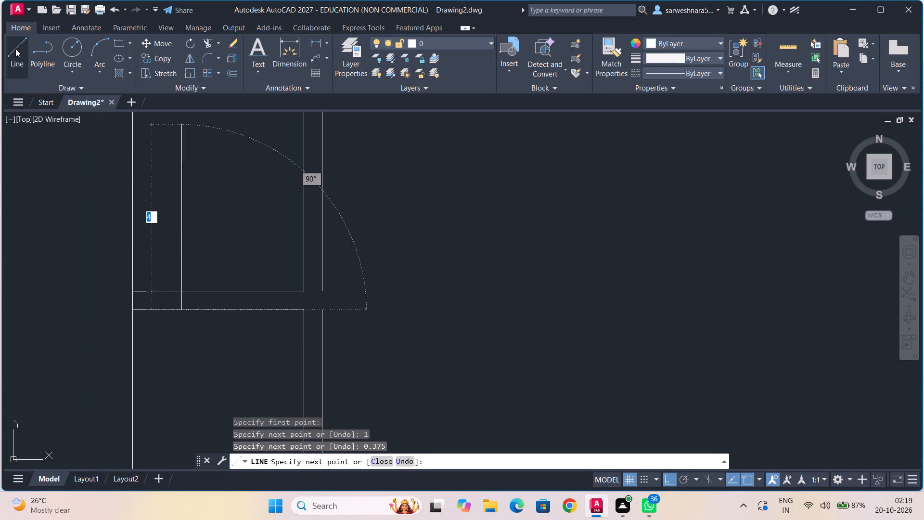
{"action": "left_click", "coordinate": [304, 293]}
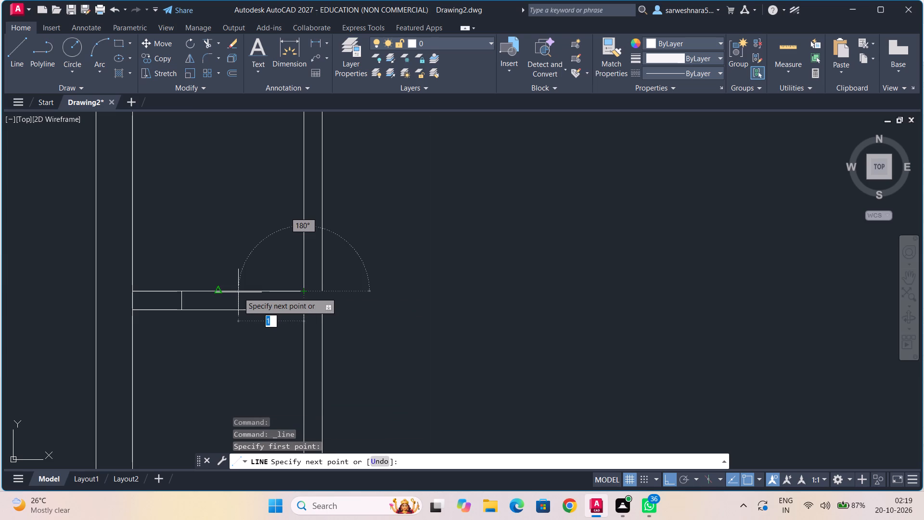
{"action": "key", "text": "1"}
{"action": "key", "text": "Return"}
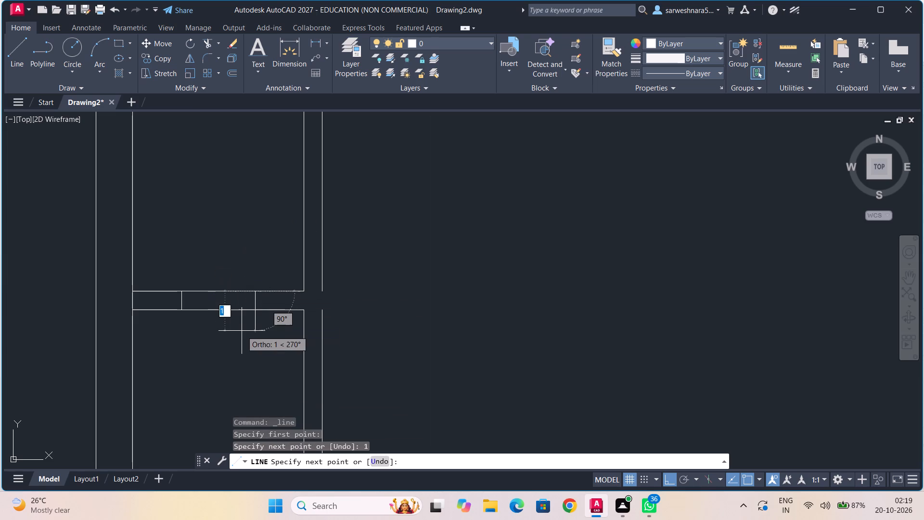
{"action": "type", "text": "0.375"}
{"action": "key", "text": "Return"}
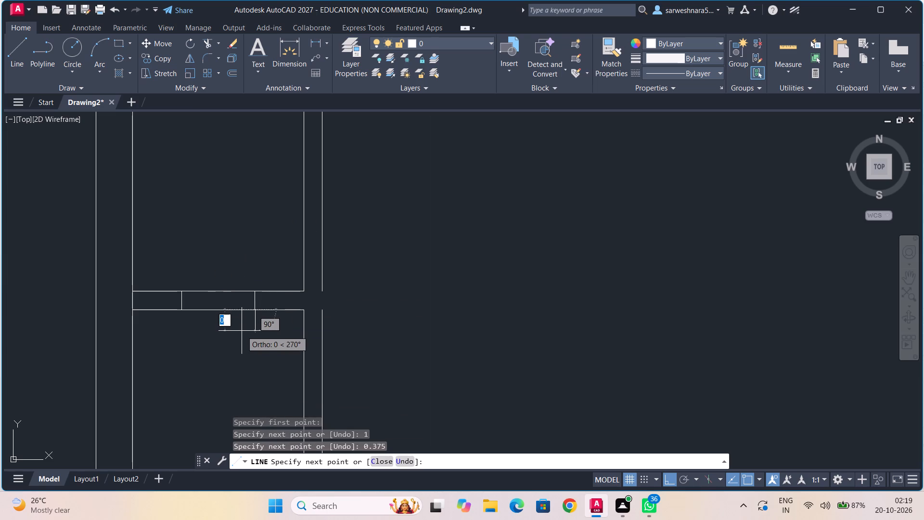
{"action": "key", "text": "Escape"}
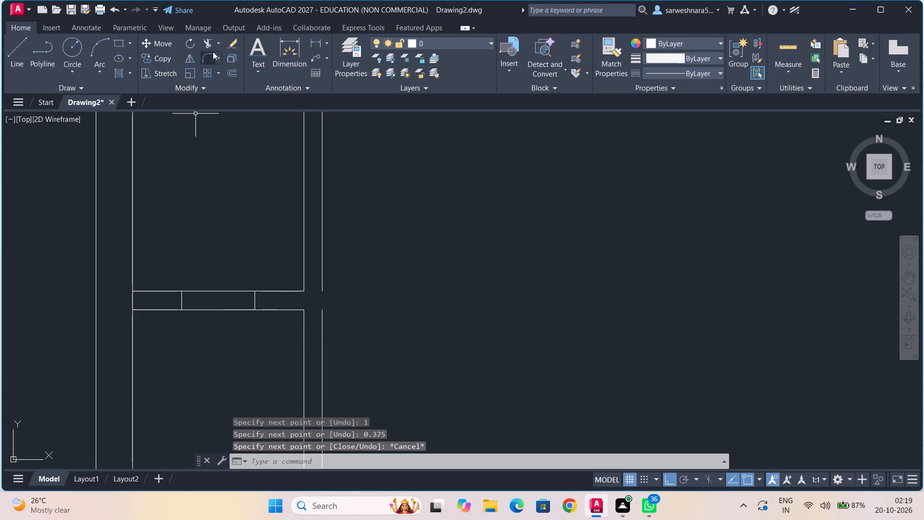
Trim the outer wall's inner line where the partition between the small left rooms meets it.
{"action": "left_click", "coordinate": [208, 46]}
{"action": "left_click", "coordinate": [133, 299]}
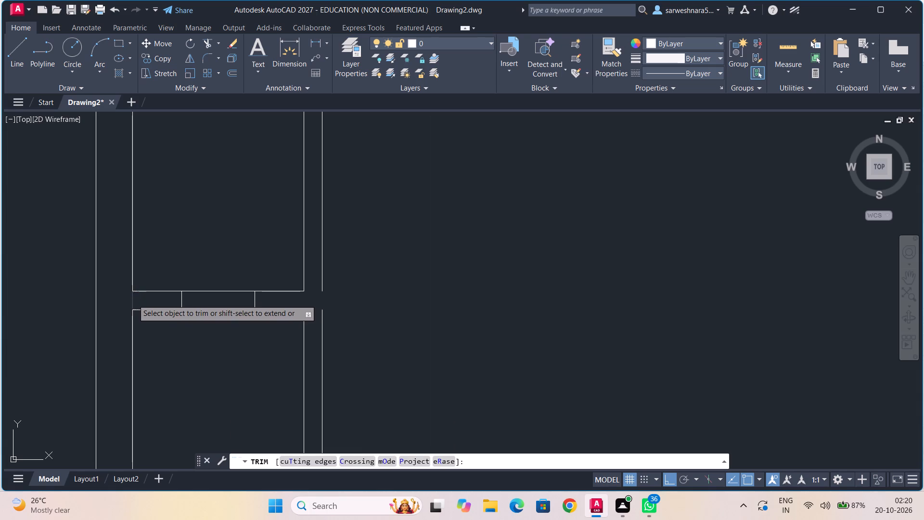
Draw the window centre line between the midpoints of the two cross lines in the small left rooms' partition.
{"action": "left_click", "coordinate": [10, 56]}
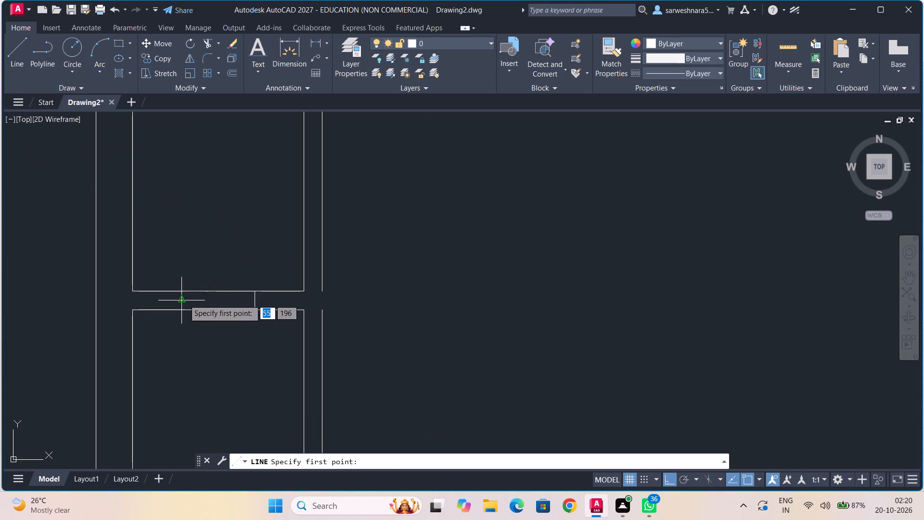
{"action": "left_click", "coordinate": [182, 301]}
{"action": "left_click", "coordinate": [255, 303]}
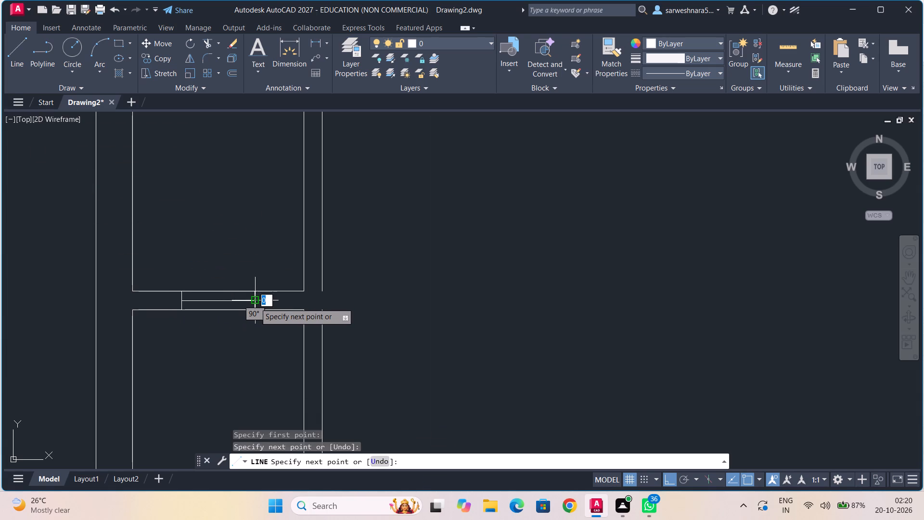
{"action": "key", "text": "Escape"}
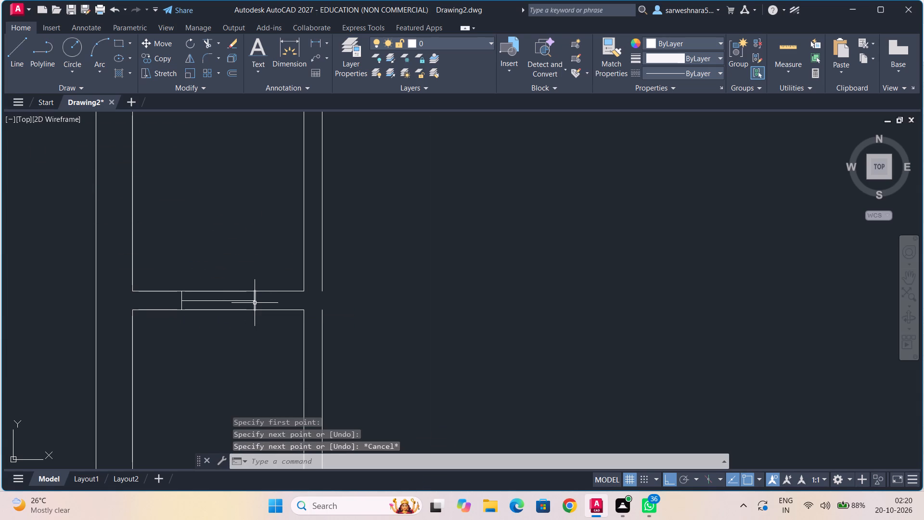
Draw connected lines from the upper small room's lower-right inner corner across the vertical partition and down its right face, closing the gap.
{"action": "left_click", "coordinate": [16, 49]}
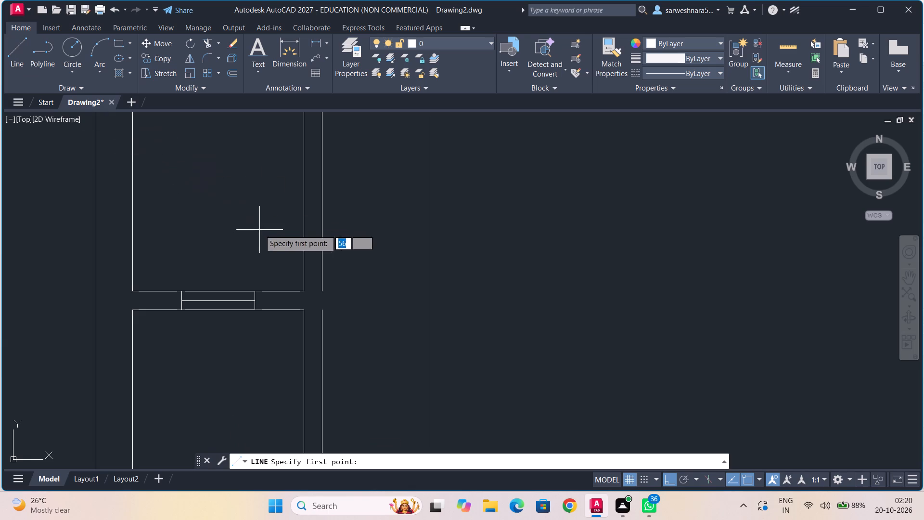
{"action": "left_click", "coordinate": [302, 292]}
{"action": "left_click", "coordinate": [322, 292]}
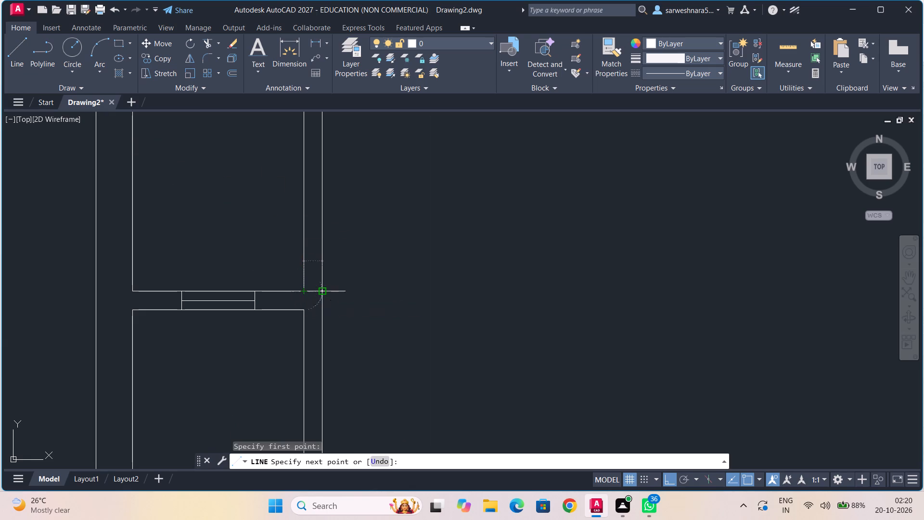
{"action": "left_click", "coordinate": [322, 314]}
{"action": "key", "text": "Escape"}
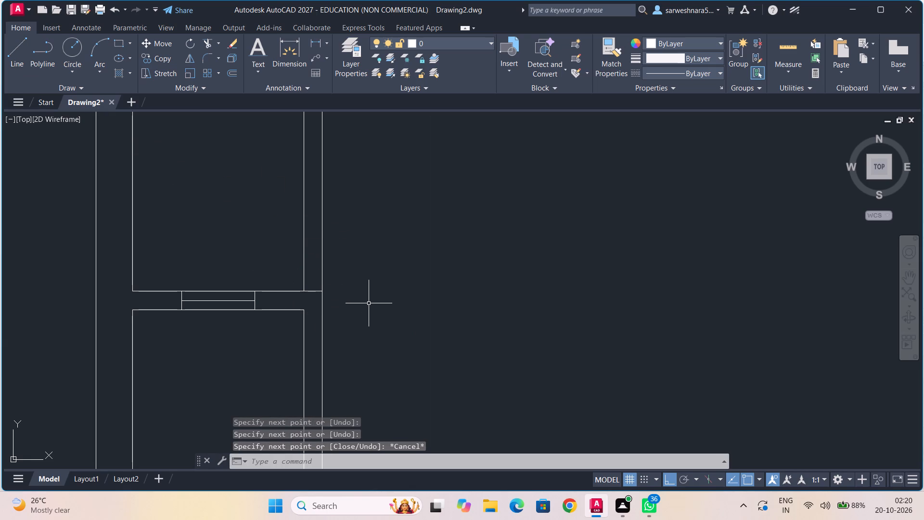
Erase the right face line of the upper small left room's vertical partition.
{"action": "scroll", "coordinate": [346, 285], "scroll_direction": "down", "scroll_amount": 1}
{"action": "middle_click_drag", "start_coordinate": [346, 285], "coordinate": [351, 312]}
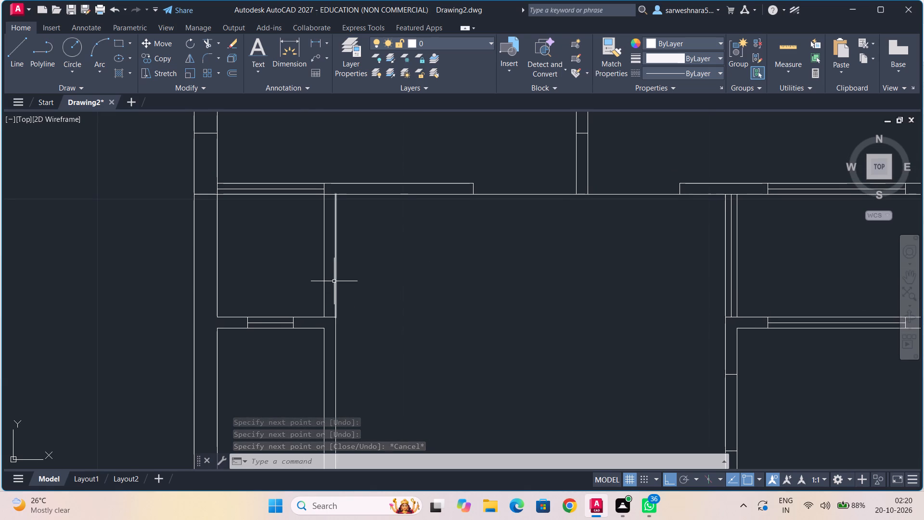
{"action": "left_click", "coordinate": [337, 278]}
{"action": "key", "text": "Delete"}
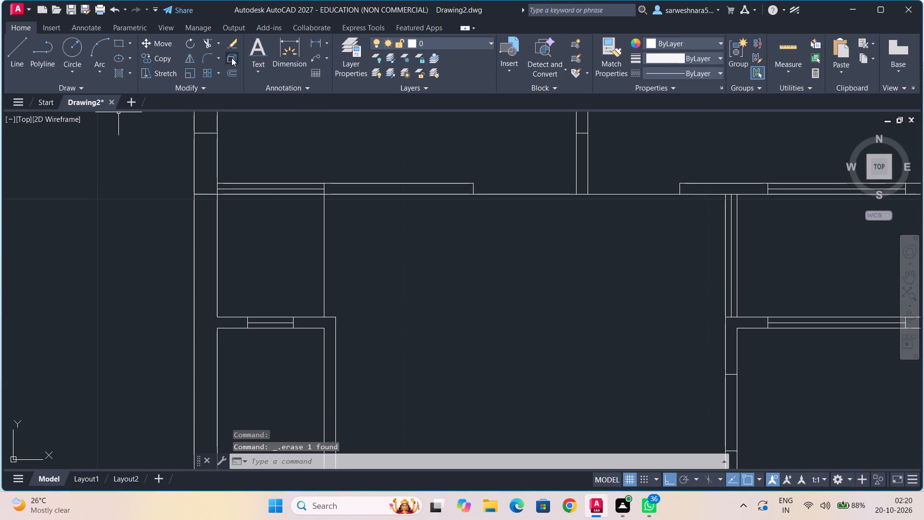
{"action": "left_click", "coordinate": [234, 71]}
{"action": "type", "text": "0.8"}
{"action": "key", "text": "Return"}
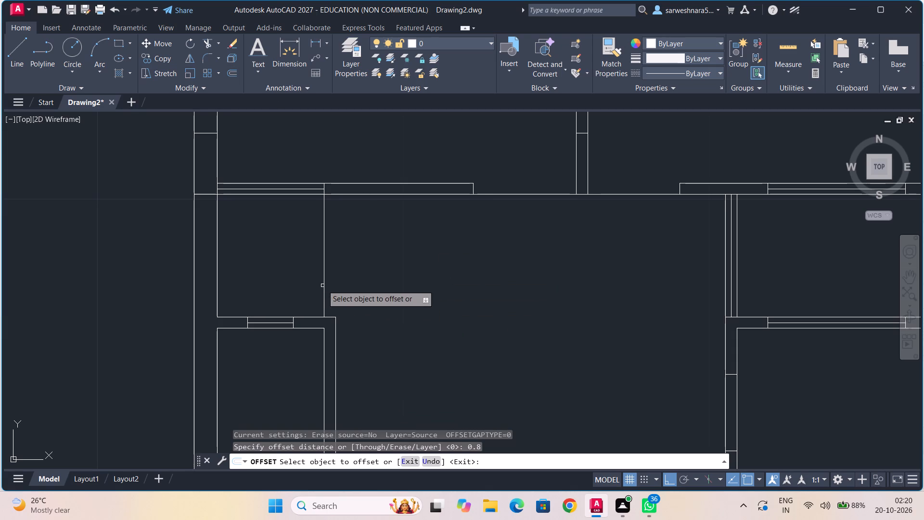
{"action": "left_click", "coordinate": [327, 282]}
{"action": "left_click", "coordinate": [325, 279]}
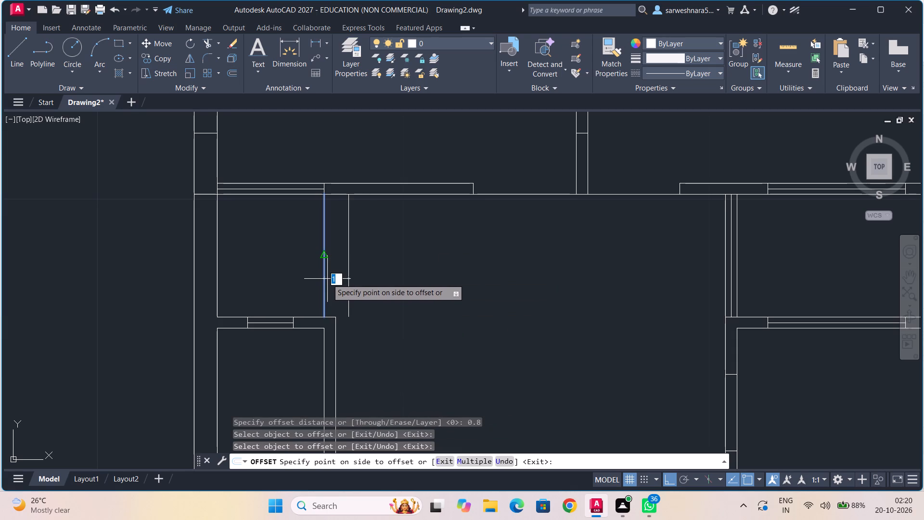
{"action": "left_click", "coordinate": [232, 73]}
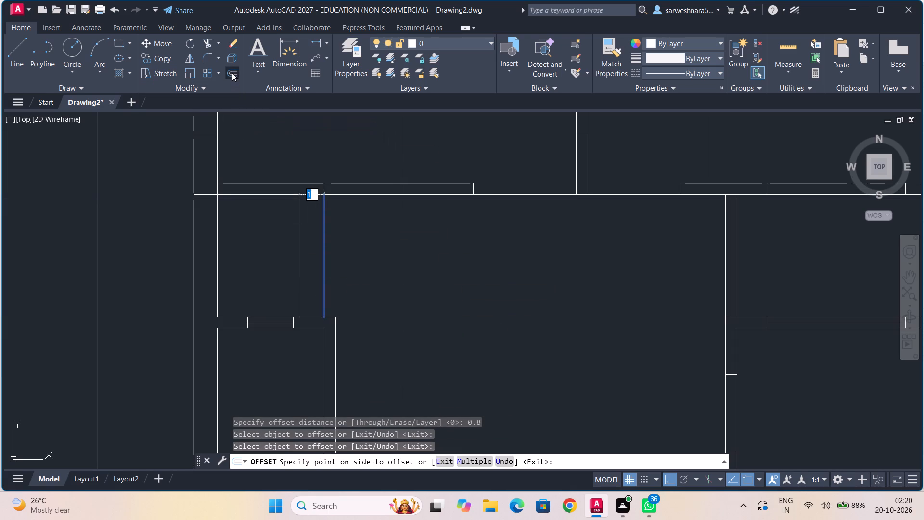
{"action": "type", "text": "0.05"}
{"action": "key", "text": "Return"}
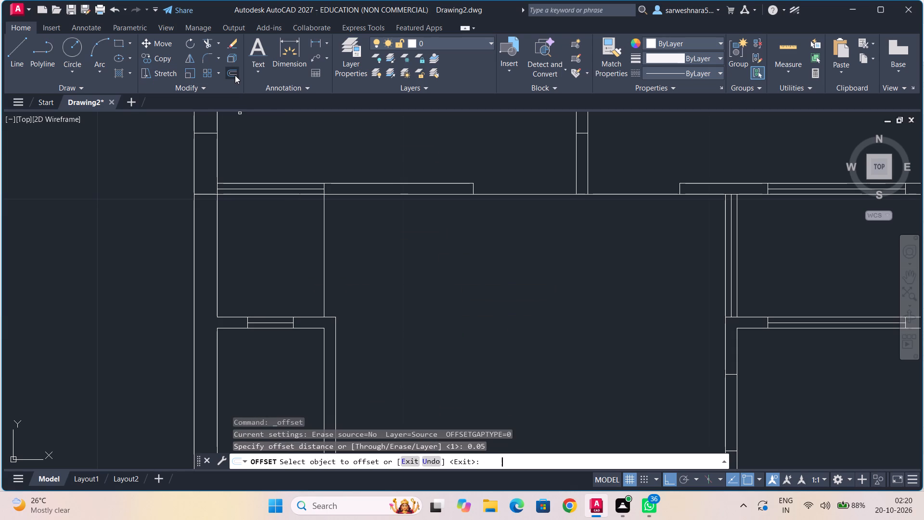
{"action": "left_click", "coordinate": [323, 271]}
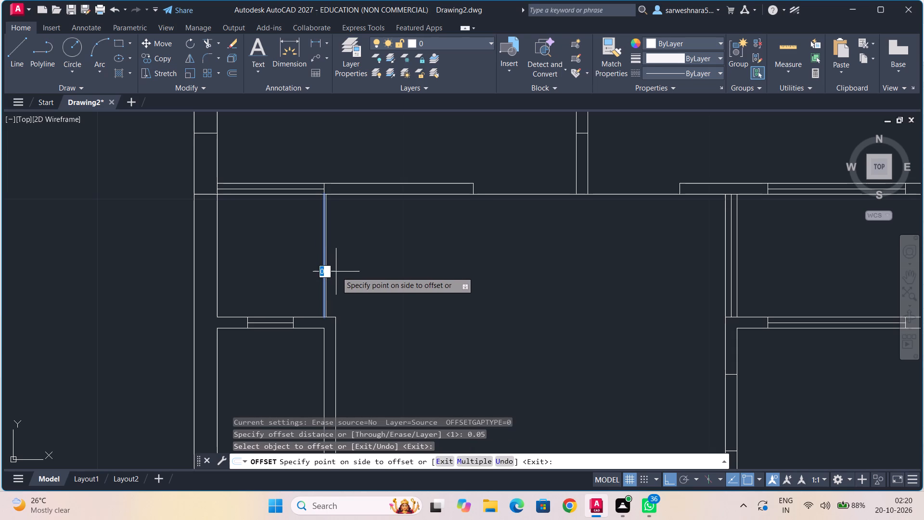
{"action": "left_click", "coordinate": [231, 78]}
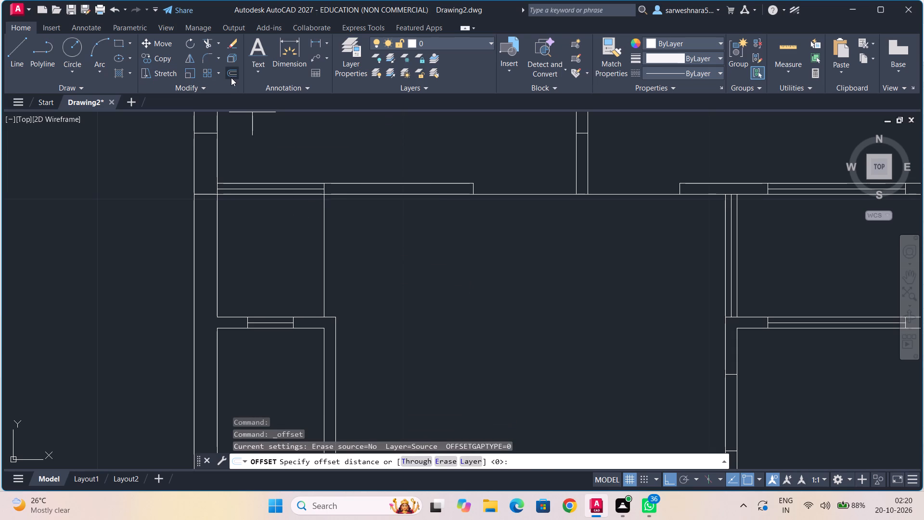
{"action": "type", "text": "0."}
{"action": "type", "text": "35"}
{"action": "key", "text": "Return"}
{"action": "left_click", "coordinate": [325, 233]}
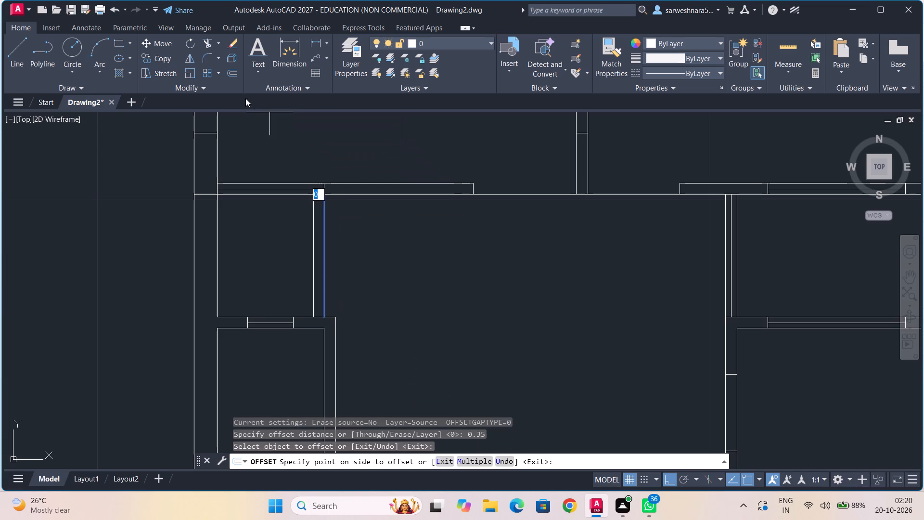
Offset the remaining face line of the upper small left room's vertical partition by 0.3 to the right.
{"action": "left_click", "coordinate": [231, 72]}
{"action": "type", "text": "0.3"}
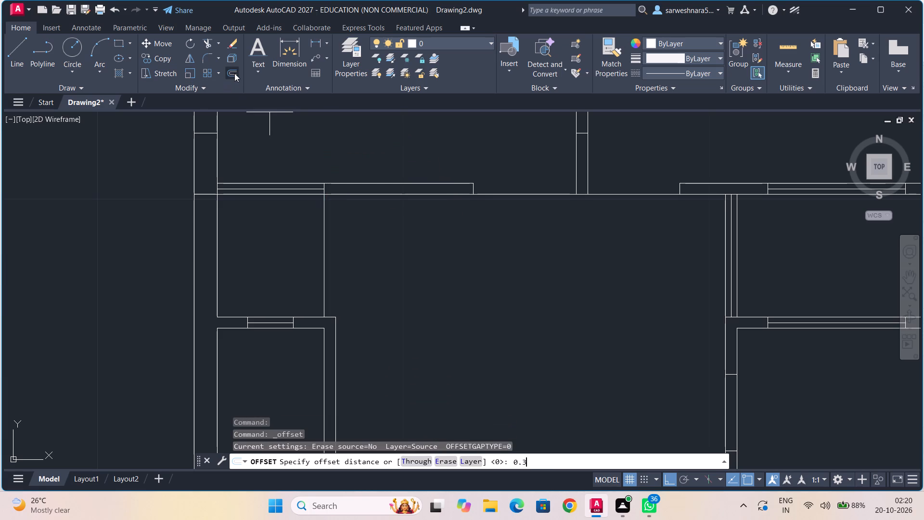
{"action": "key", "text": "Return"}
{"action": "left_click", "coordinate": [323, 221]}
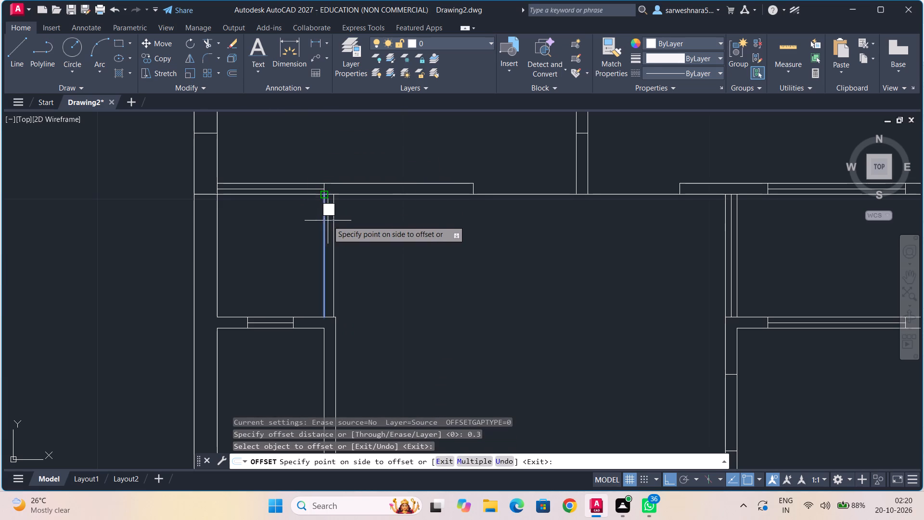
{"action": "left_click", "coordinate": [334, 221]}
{"action": "middle_click_drag", "start_coordinate": [372, 261], "coordinate": [372, 240]}
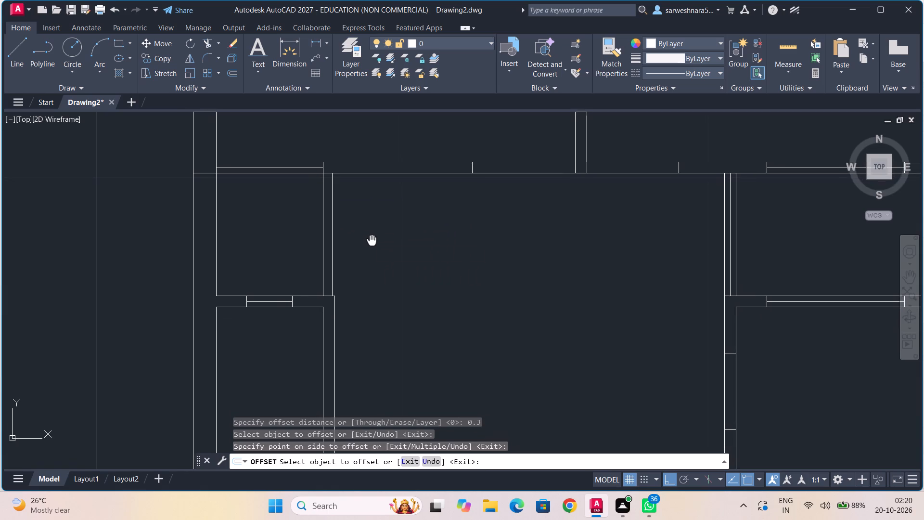
{"action": "middle_click_drag", "start_coordinate": [268, 332], "coordinate": [275, 311]}
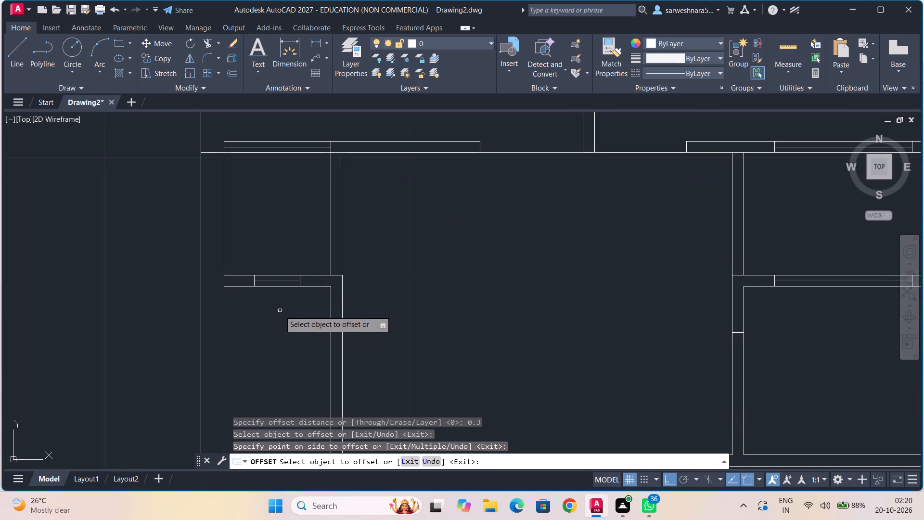
Draw a 0.375 line down from the lower end of the vertical partition's right face beside the lower small left room.
{"action": "middle_click_drag", "start_coordinate": [279, 340], "coordinate": [282, 331]}
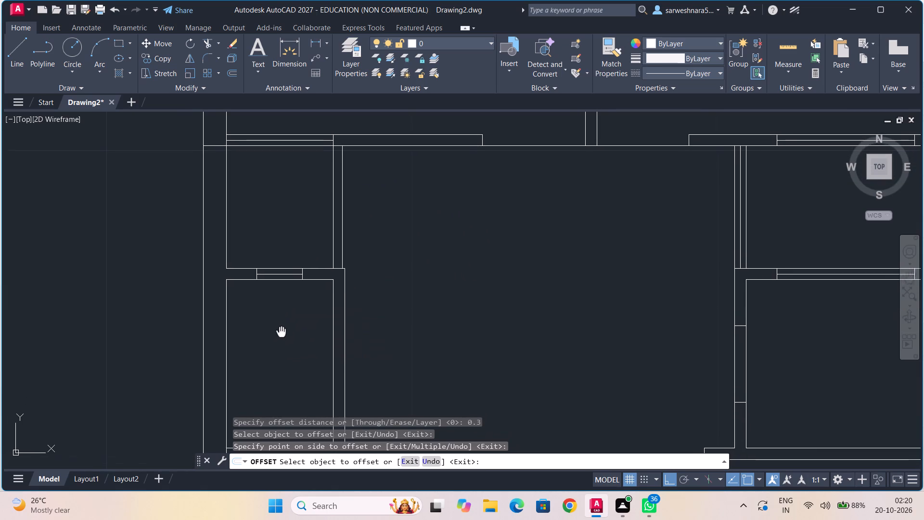
{"action": "middle_click_drag", "start_coordinate": [282, 331], "coordinate": [287, 337]}
{"action": "scroll", "coordinate": [287, 337], "scroll_direction": "down", "scroll_amount": 1}
{"action": "middle_click_drag", "start_coordinate": [293, 358], "coordinate": [307, 309]}
{"action": "middle_click_drag", "start_coordinate": [305, 345], "coordinate": [314, 307]}
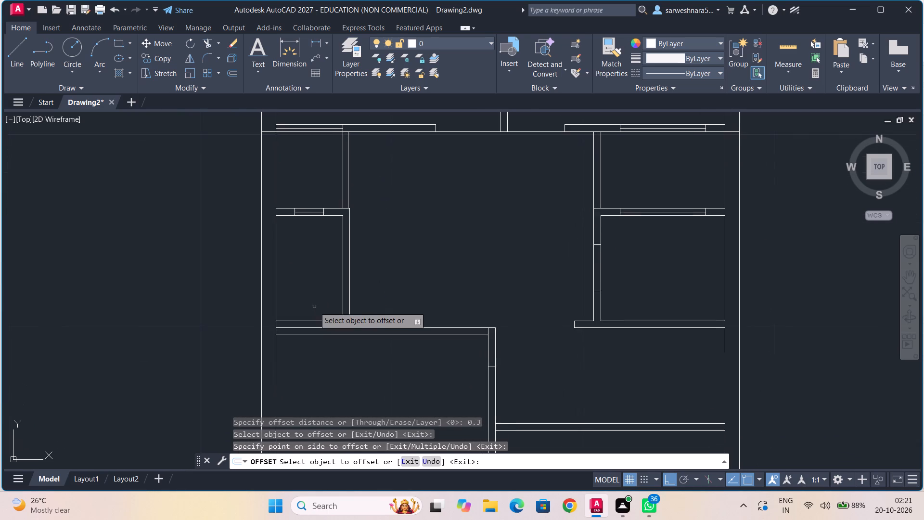
{"action": "scroll", "coordinate": [314, 307], "scroll_direction": "up", "scroll_amount": 1}
{"action": "middle_click_drag", "start_coordinate": [311, 310], "coordinate": [311, 286]}
{"action": "scroll", "coordinate": [311, 286], "scroll_direction": "up", "scroll_amount": 1}
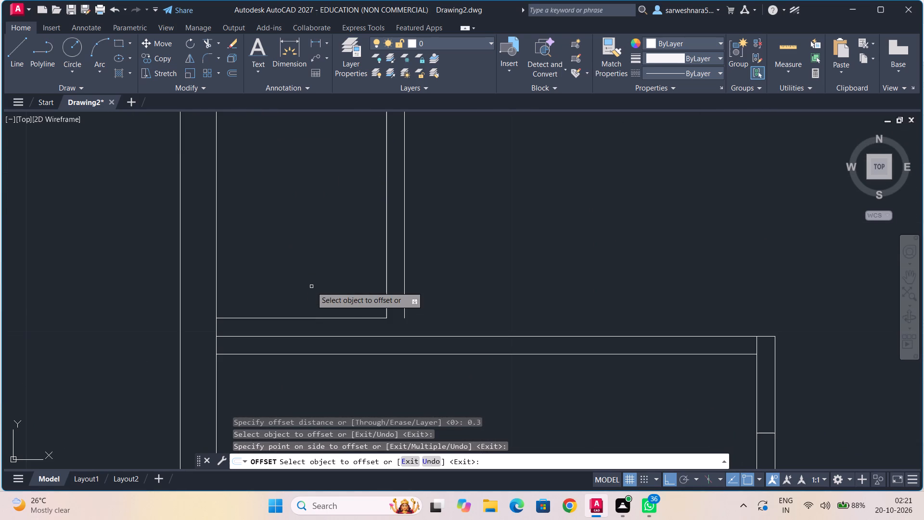
{"action": "left_click", "coordinate": [25, 55]}
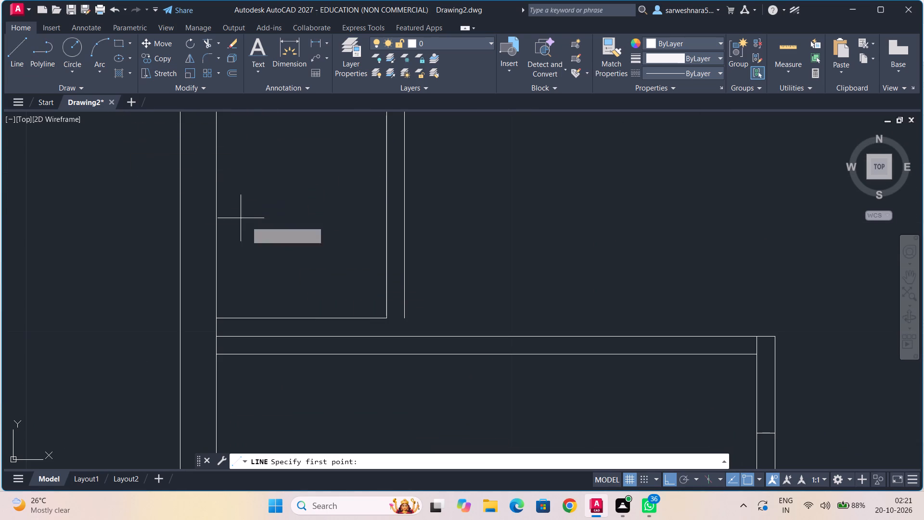
{"action": "left_click", "coordinate": [405, 315]}
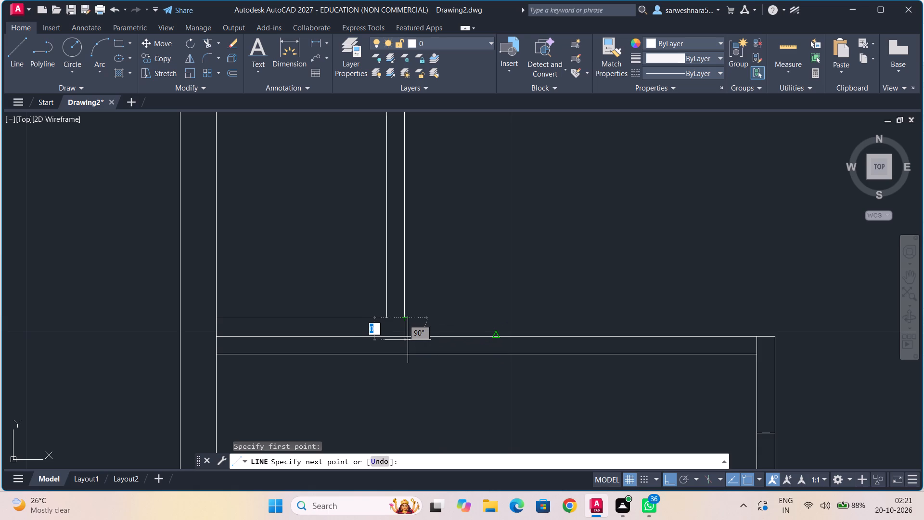
{"action": "scroll", "coordinate": [408, 340], "scroll_direction": "down", "scroll_amount": 1}
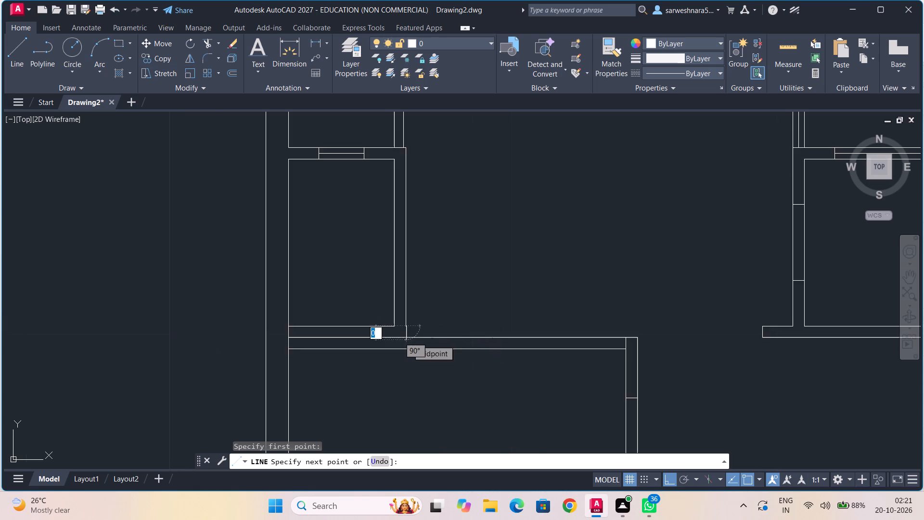
{"action": "scroll", "coordinate": [408, 340], "scroll_direction": "down", "scroll_amount": 1}
{"action": "middle_click_drag", "start_coordinate": [408, 340], "coordinate": [382, 273]}
{"action": "scroll", "coordinate": [387, 278], "scroll_direction": "up", "scroll_amount": 3}
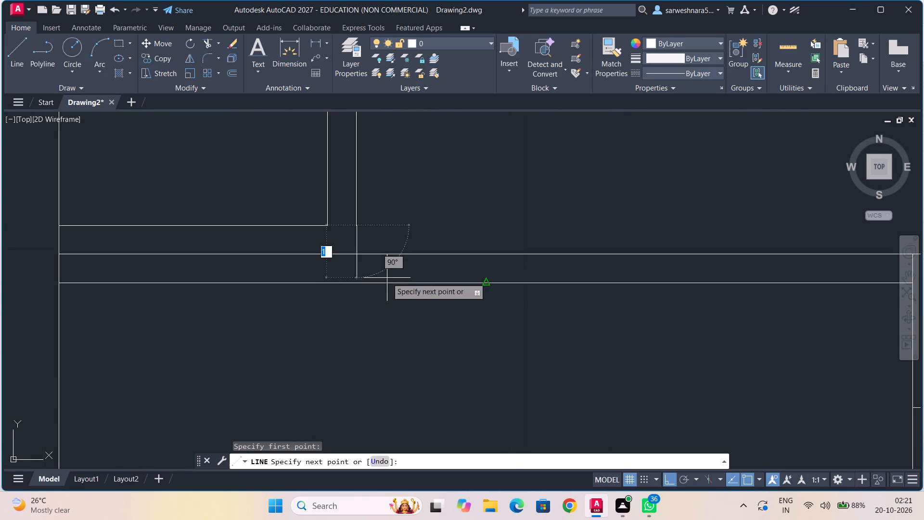
{"action": "type", "text": "0.375"}
{"action": "key", "text": "Return"}
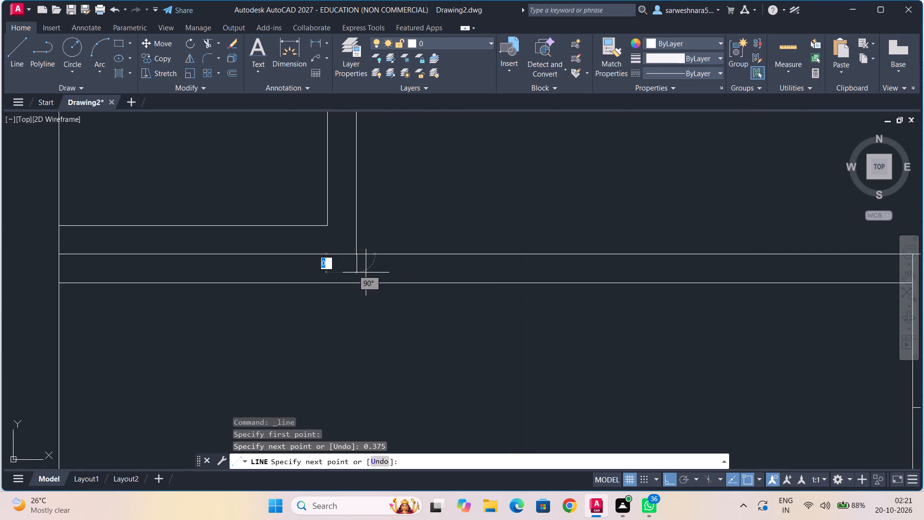
{"action": "key", "text": "Escape"}
Trim away the bottom face line of the lower small left room, just above the horizontal partition.
{"action": "scroll", "coordinate": [366, 273], "scroll_direction": "up", "scroll_amount": 1}
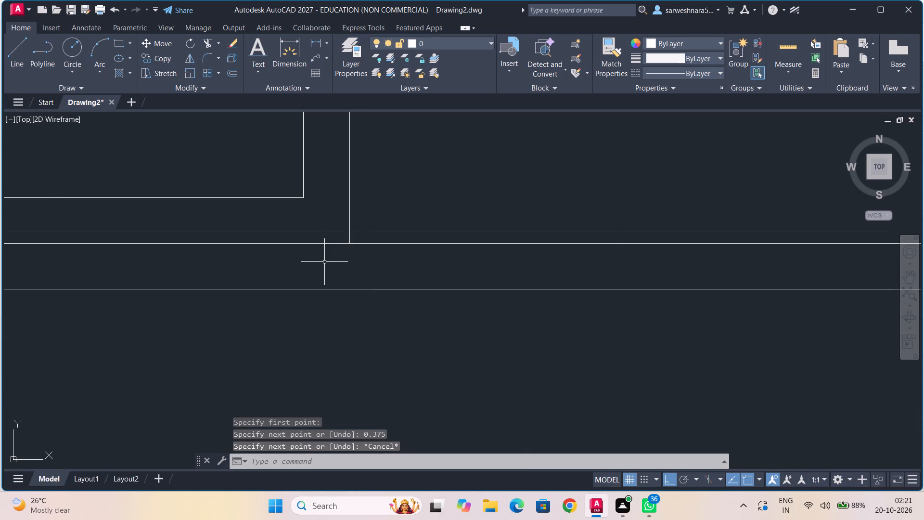
{"action": "scroll", "coordinate": [303, 257], "scroll_direction": "up", "scroll_amount": 1}
{"action": "scroll", "coordinate": [303, 257], "scroll_direction": "down", "scroll_amount": 3}
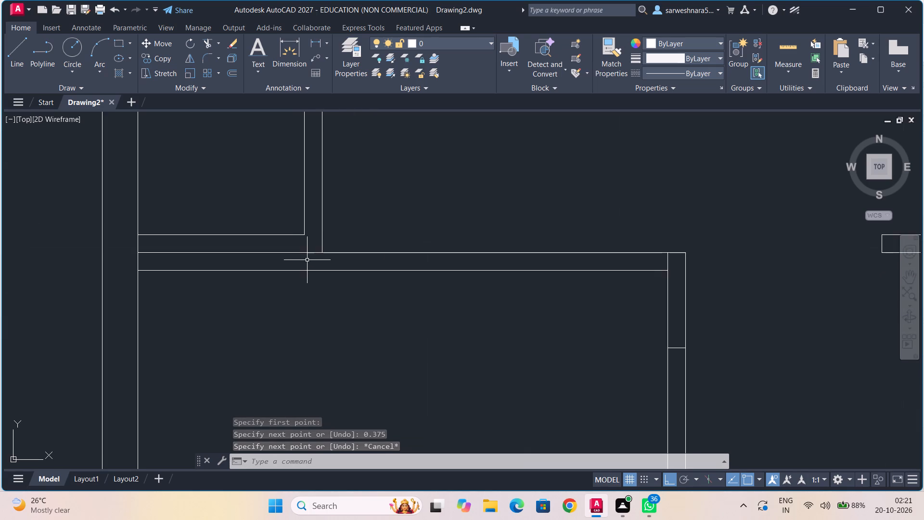
{"action": "middle_click_drag", "start_coordinate": [308, 261], "coordinate": [367, 296]}
{"action": "left_click", "coordinate": [207, 43]}
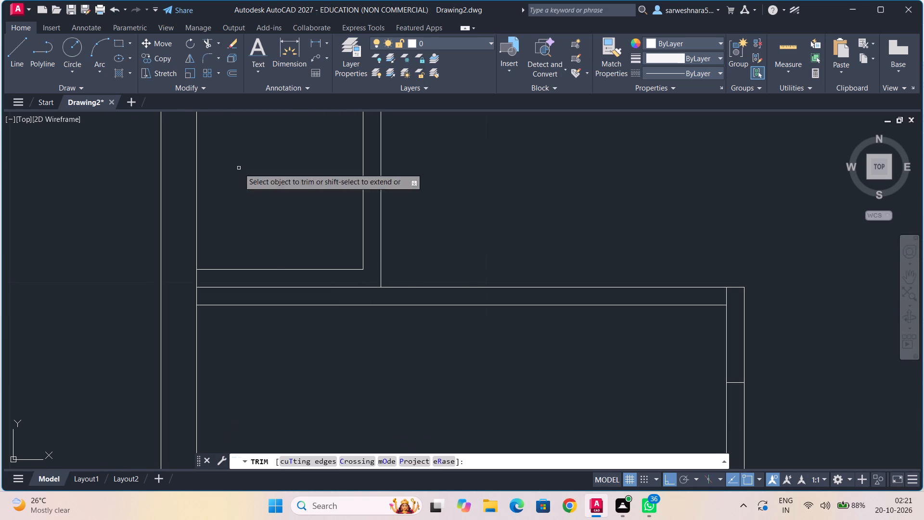
{"action": "left_click", "coordinate": [289, 268]}
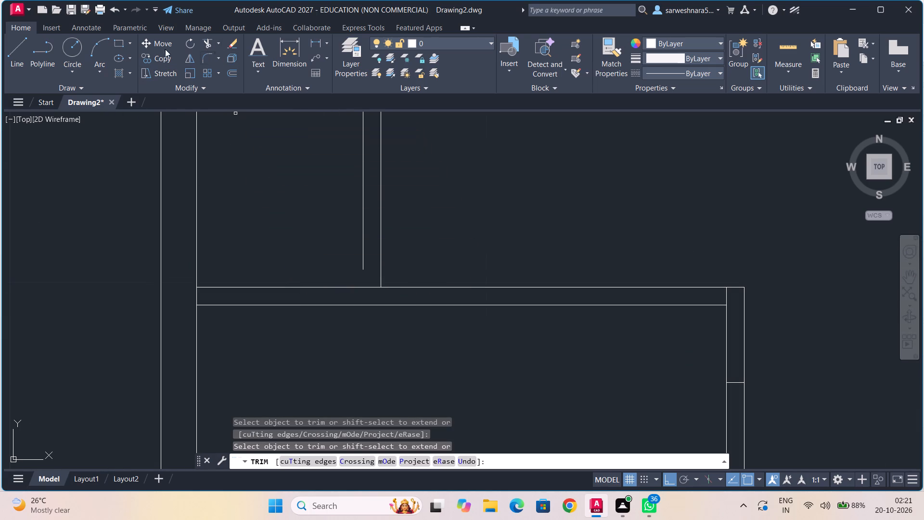
Draw a 0.375 line down from the lower end of the vertical partition's left face to the horizontal partition.
{"action": "left_click", "coordinate": [13, 50]}
{"action": "left_click", "coordinate": [362, 269]}
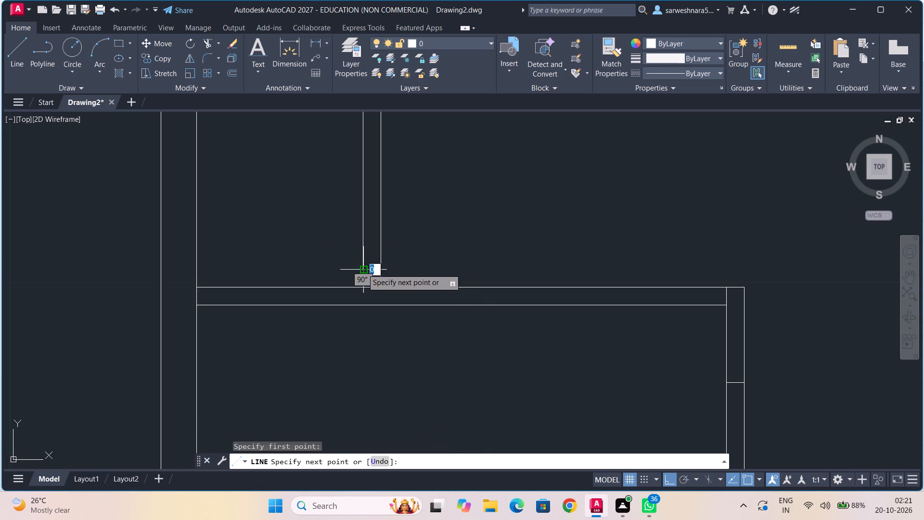
{"action": "type", "text": "0.375"}
{"action": "key", "text": "Return"}
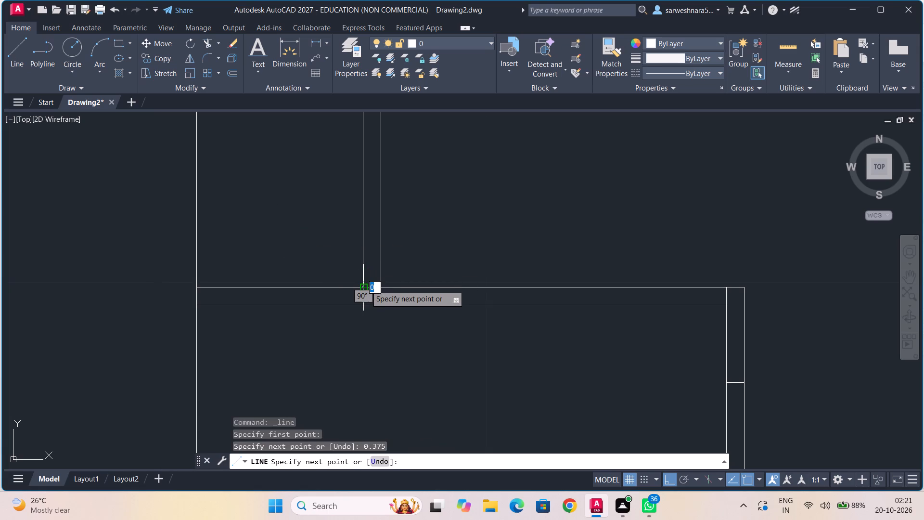
{"action": "key", "text": "Escape"}
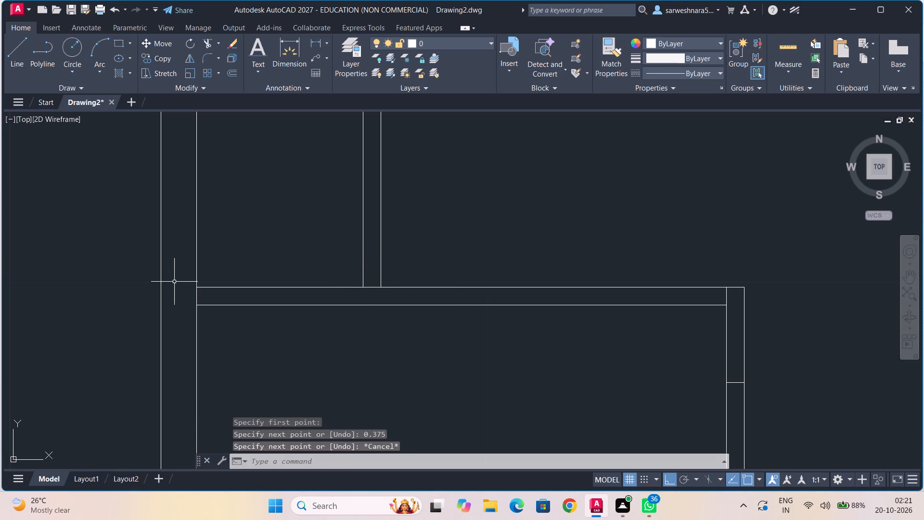
From the vertical partition's left face base, draw a line 1 left along the horizontal partition and 0.375 down across it.
{"action": "left_click", "coordinate": [13, 58]}
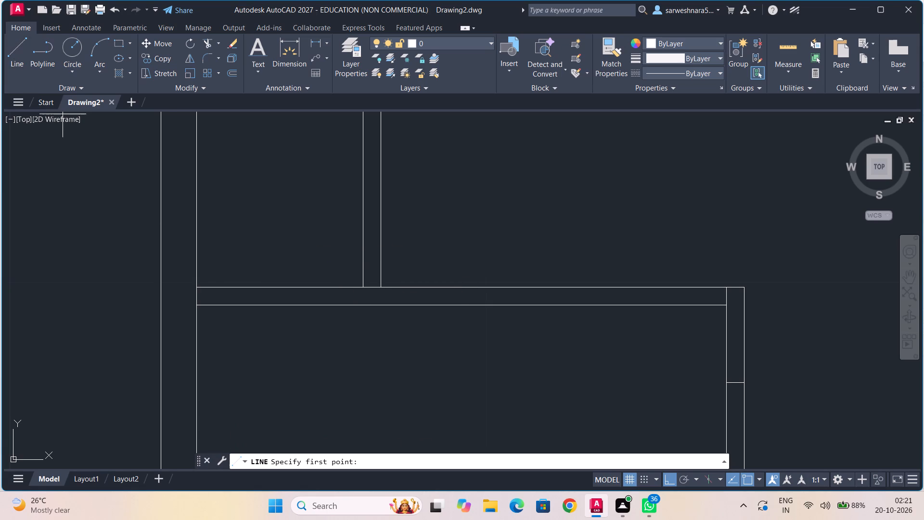
{"action": "left_click", "coordinate": [364, 288]}
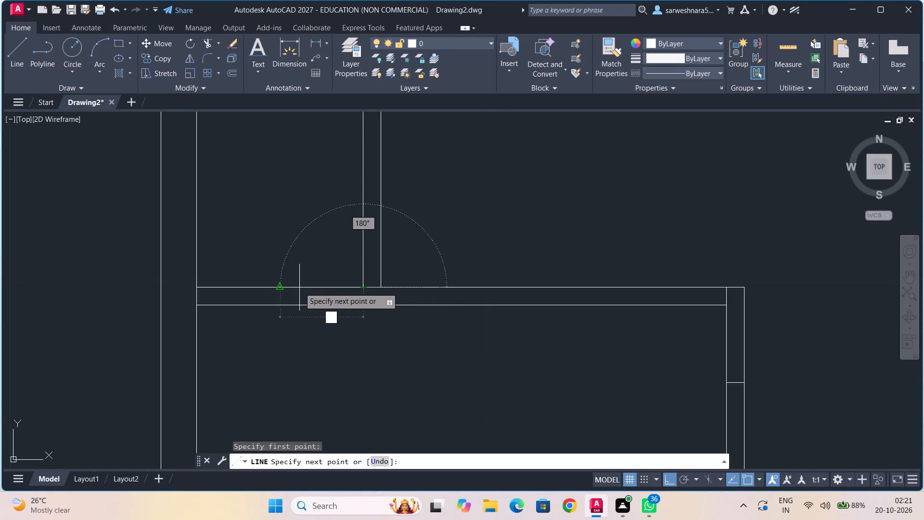
{"action": "key", "text": "1"}
{"action": "key", "text": "Return"}
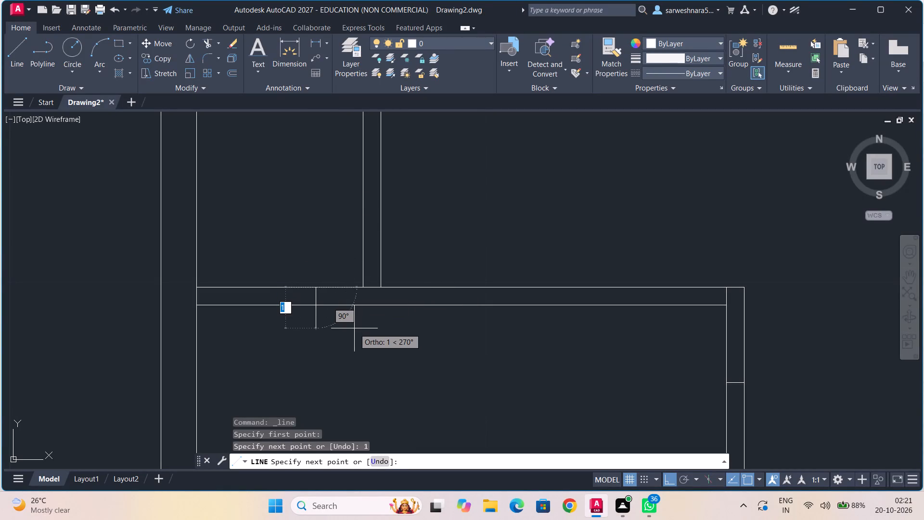
{"action": "type", "text": "0.375"}
{"action": "key", "text": "Return"}
{"action": "key", "text": "Escape"}
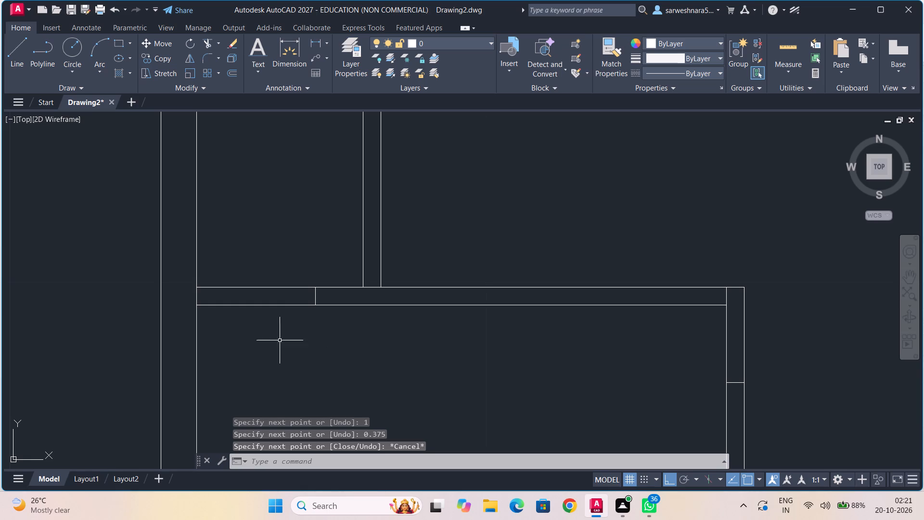
Trim the horizontal partition's lower face left of the new cross line and its upper face between the vertical partition's faces.
{"action": "left_click", "coordinate": [207, 45]}
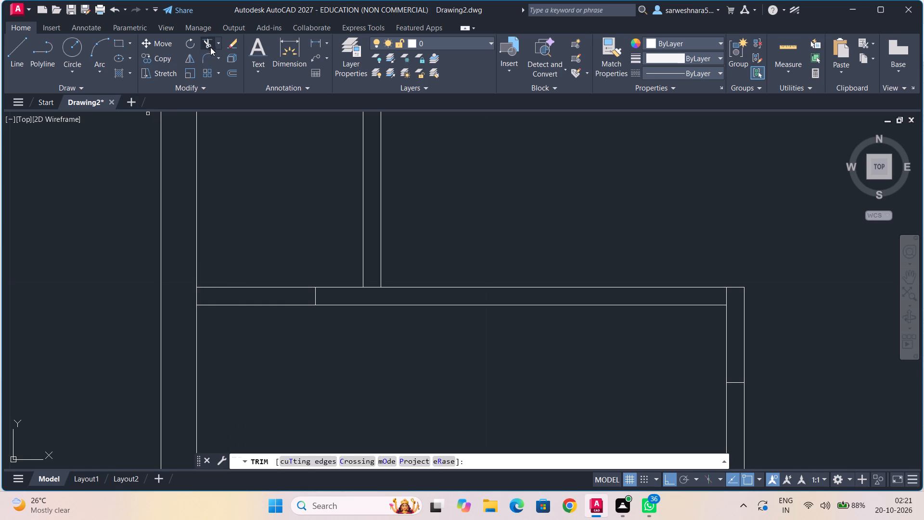
{"action": "left_click", "coordinate": [257, 306]}
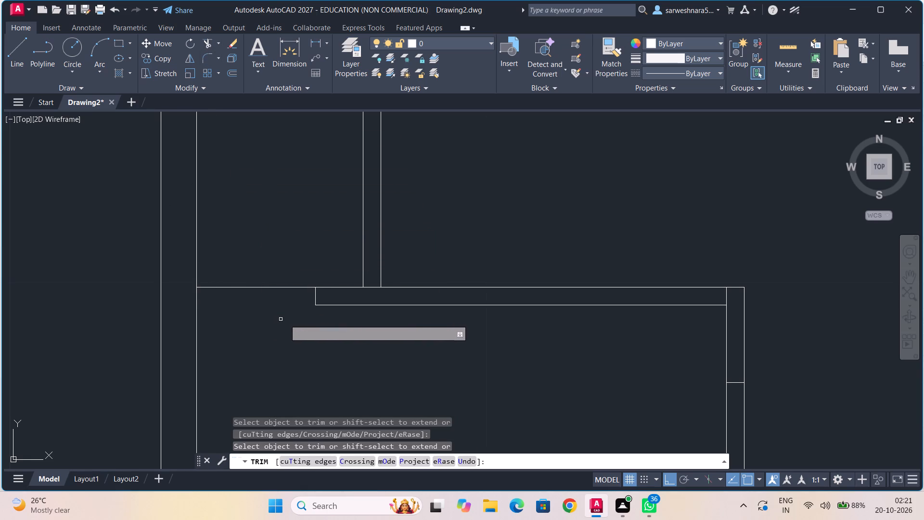
{"action": "left_click", "coordinate": [372, 285]}
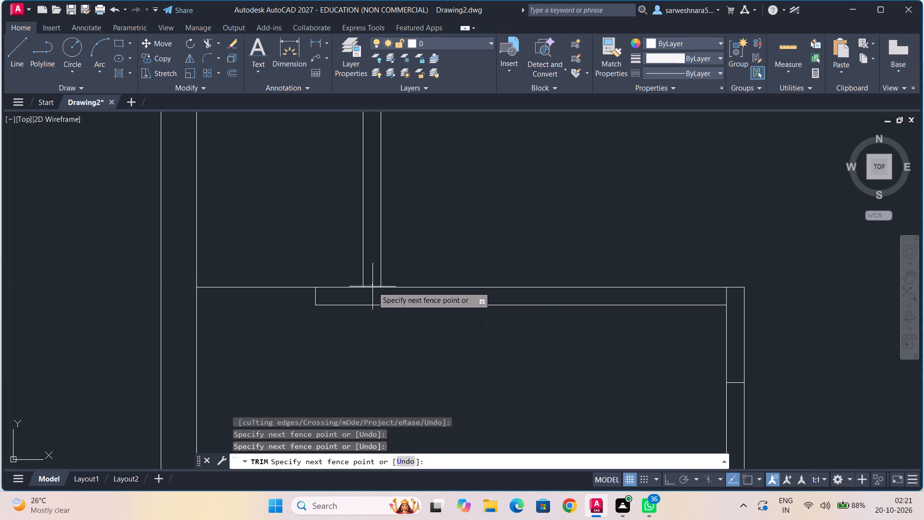
{"action": "left_click", "coordinate": [373, 288]}
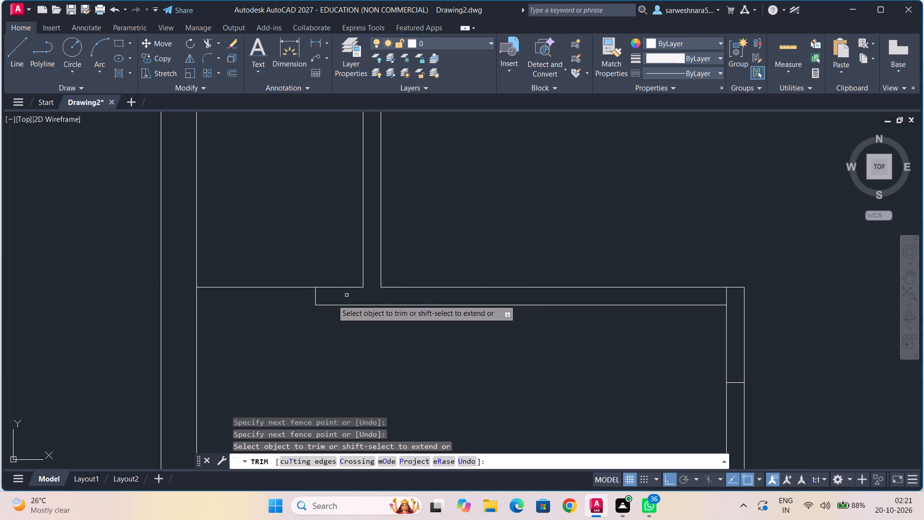
From the small room's lower-left corner, draw a window outline in the left outer wall: 2 down, 0.75 left, 2 up, 0.75 right.
{"action": "left_click", "coordinate": [21, 54]}
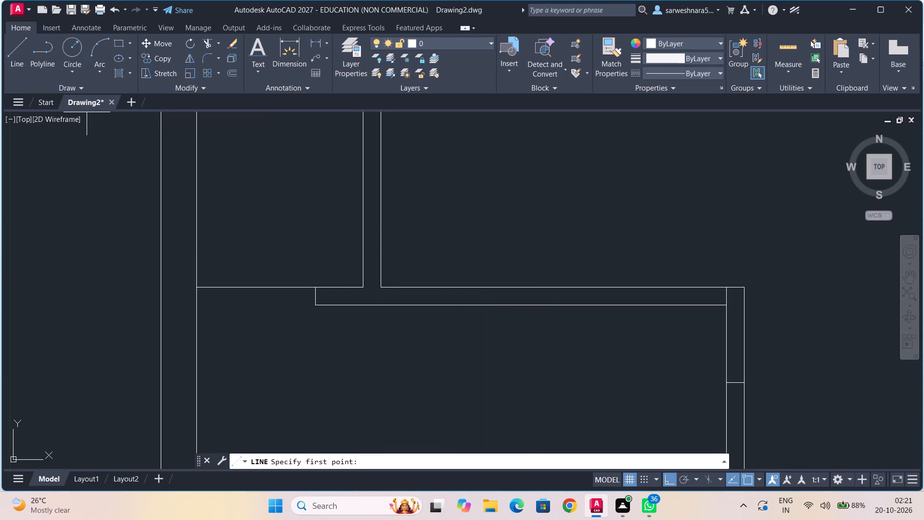
{"action": "left_click", "coordinate": [196, 287]}
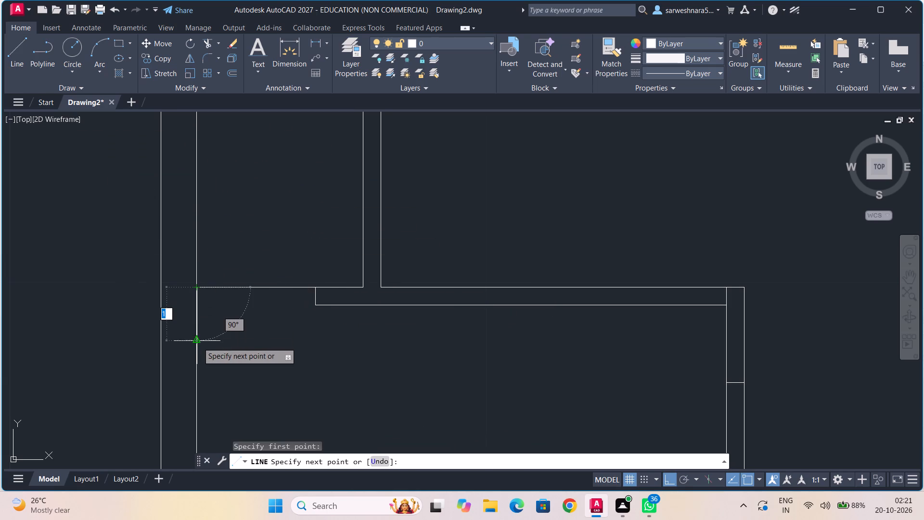
{"action": "key", "text": "2"}
{"action": "key", "text": "Return"}
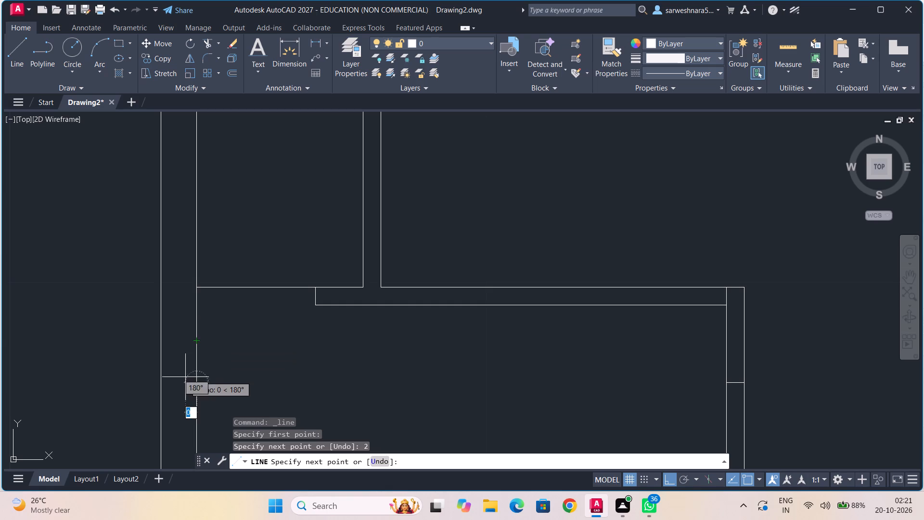
{"action": "type", "text": "0.3"}
{"action": "key", "text": "BackSpace"}
{"action": "type", "text": "75"}
{"action": "key", "text": "Return"}
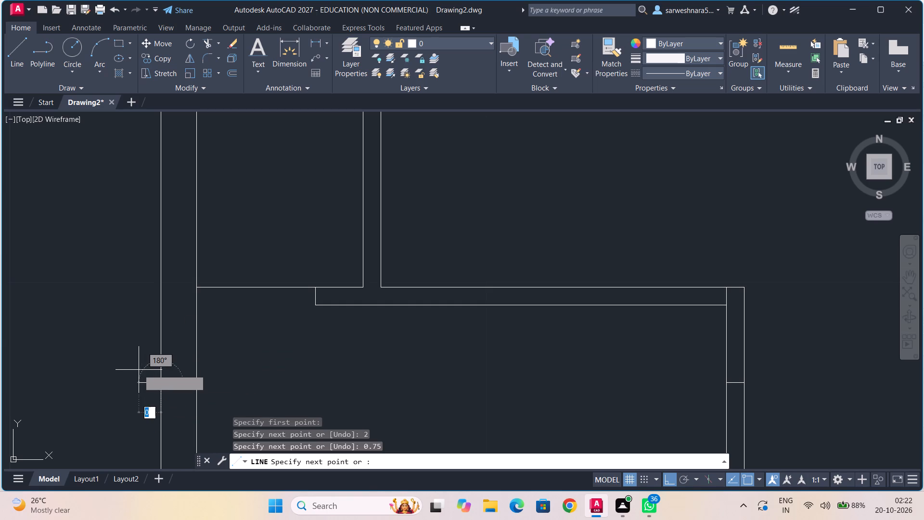
{"action": "key", "text": "2"}
{"action": "key", "text": "Return"}
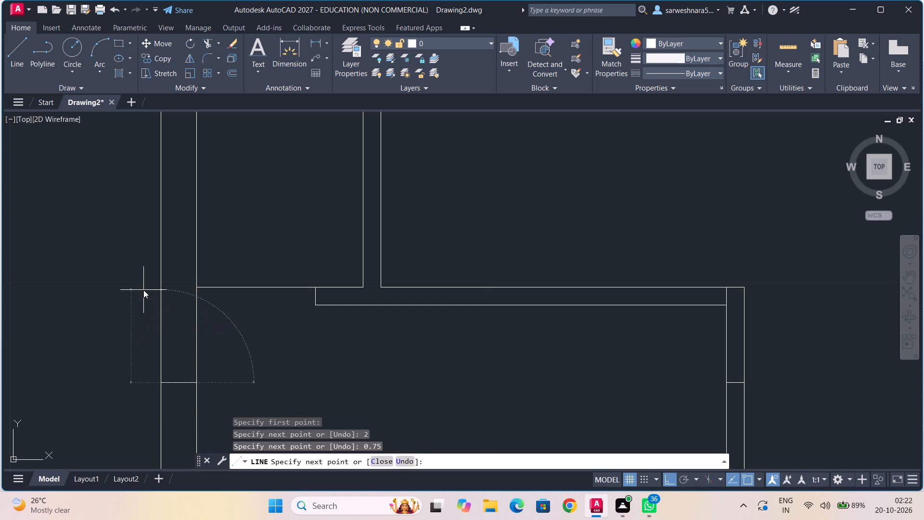
{"action": "type", "text": "0.75"}
{"action": "key", "text": "Return"}
{"action": "key", "text": "Escape"}
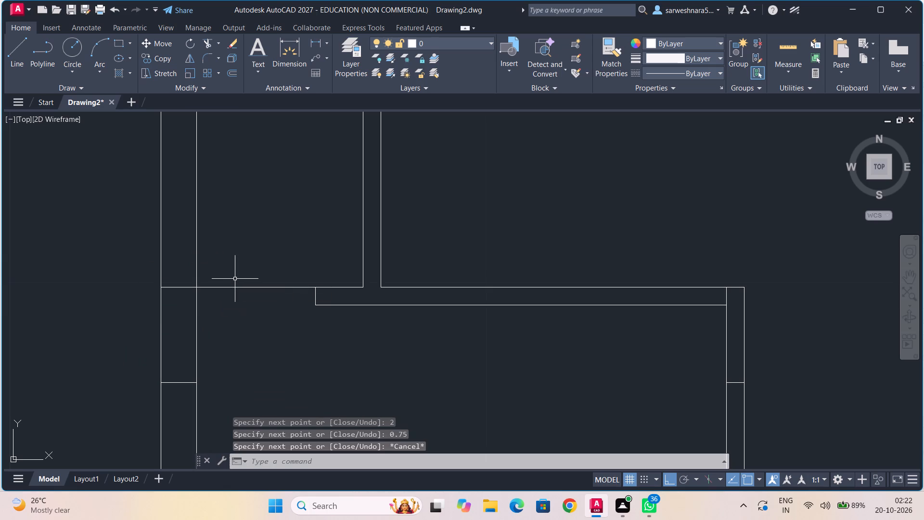
From the vertical partition's right face base, draw a line 0.5 right along the horizontal partition and 0.375 down across it.
{"action": "middle_click_drag", "start_coordinate": [342, 338], "coordinate": [168, 304]}
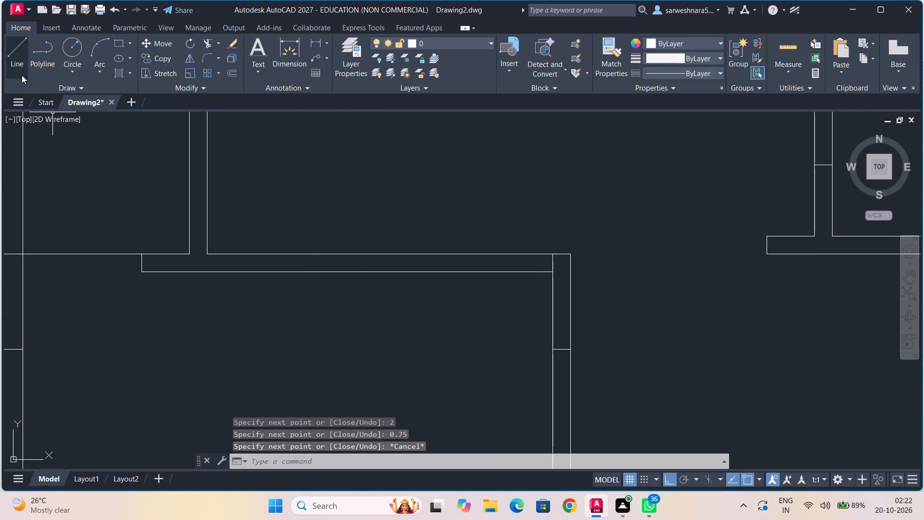
{"action": "left_click", "coordinate": [19, 71]}
{"action": "left_click", "coordinate": [206, 253]}
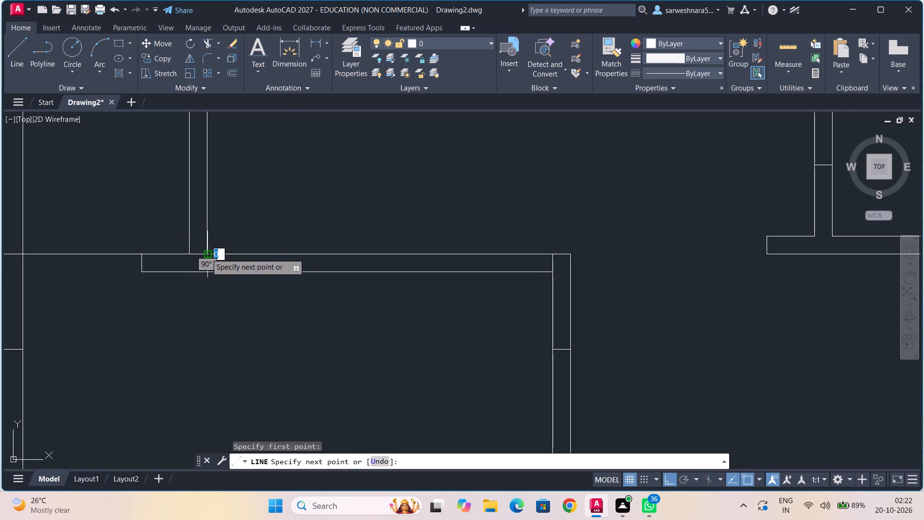
{"action": "type", "text": "0.5"}
{"action": "key", "text": "Return"}
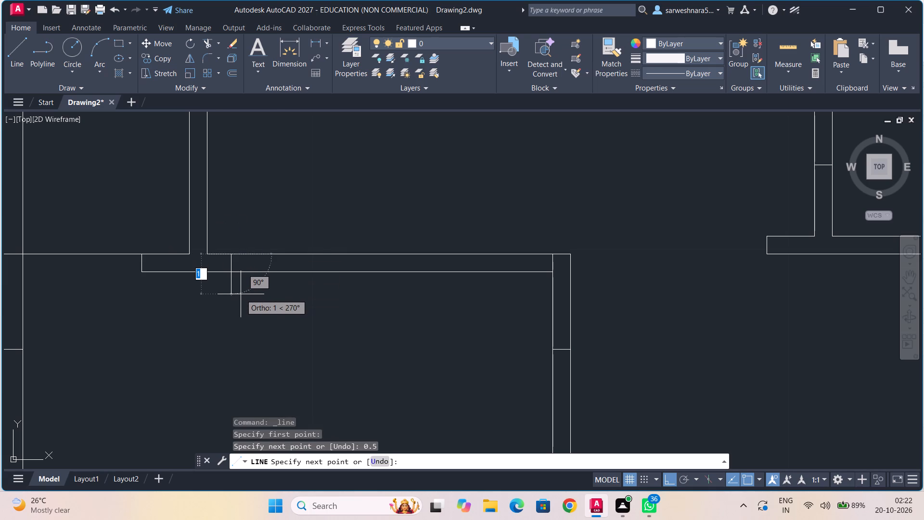
{"action": "type", "text": "0.375"}
{"action": "key", "text": "Return"}
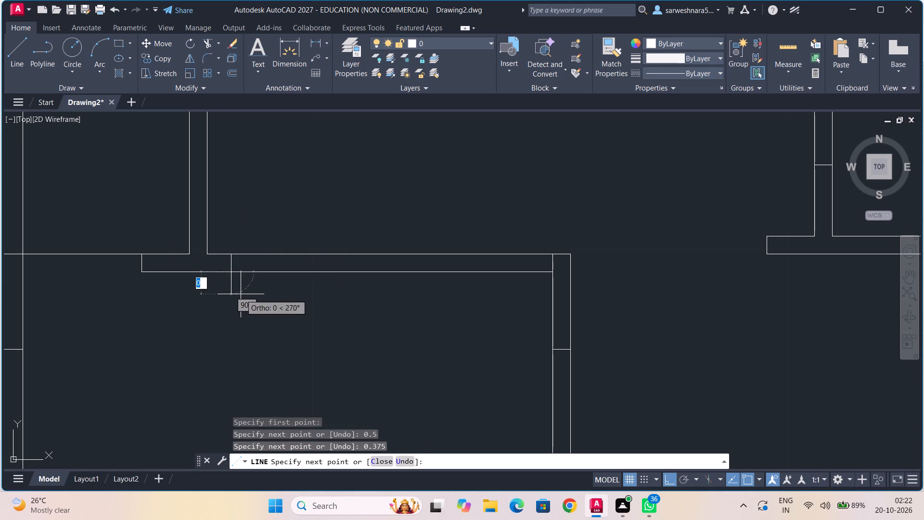
{"action": "key", "text": "Escape"}
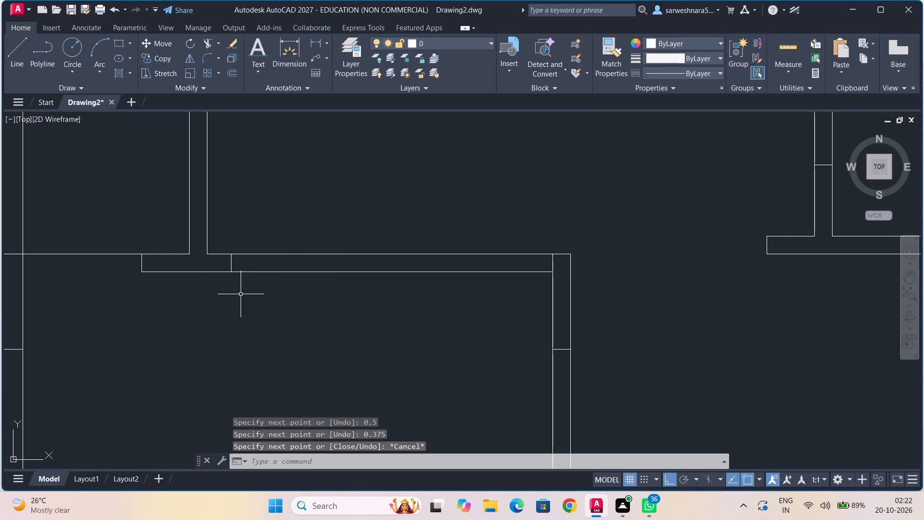
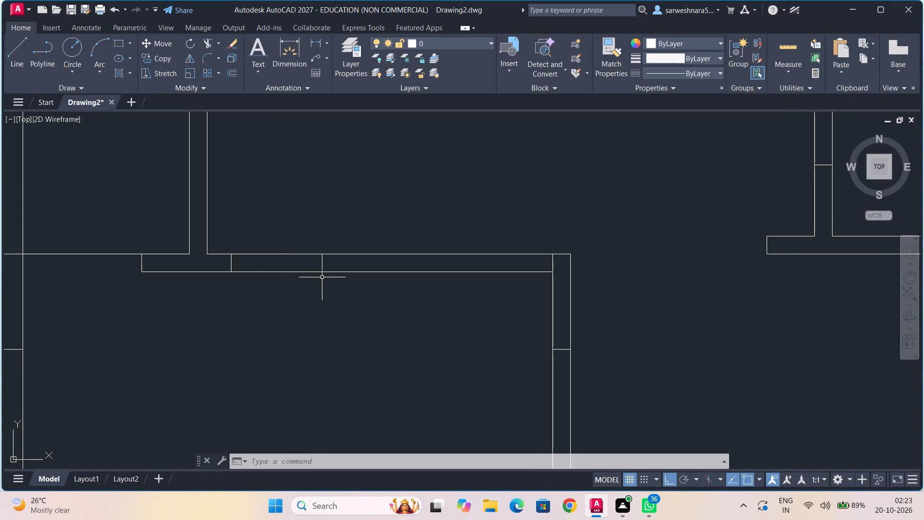
From the right cross line's top, draw a line along the horizontal partition's upper face to its midpoint, and 0.375 down across the partition.
{"action": "scroll", "coordinate": [289, 306], "scroll_direction": "up", "scroll_amount": 1}
{"action": "scroll", "coordinate": [289, 306], "scroll_direction": "down", "scroll_amount": 1}
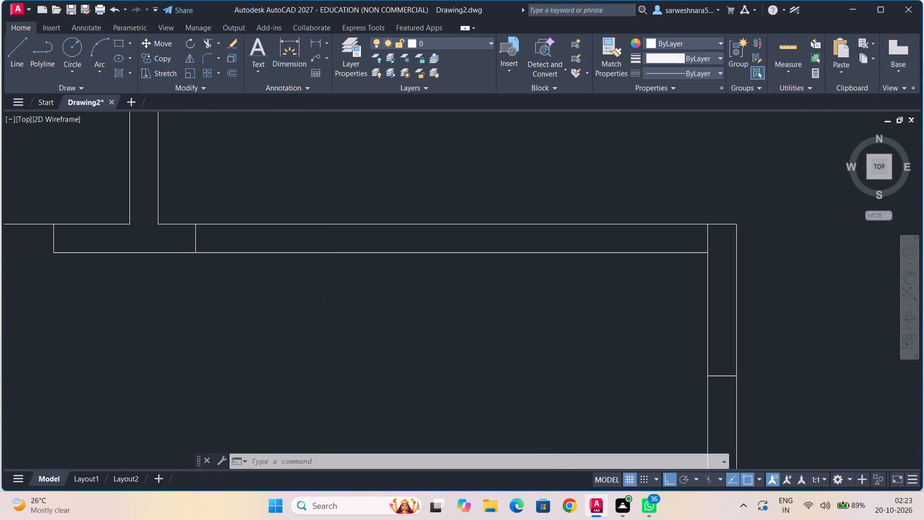
{"action": "middle_click_drag", "start_coordinate": [289, 306], "coordinate": [263, 320]}
{"action": "left_click", "coordinate": [25, 61]}
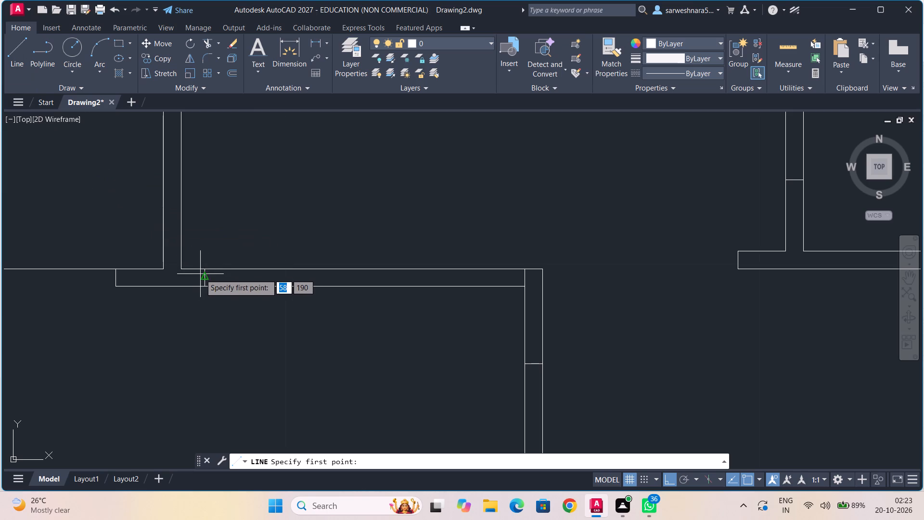
{"action": "scroll", "coordinate": [205, 271], "scroll_direction": "up", "scroll_amount": 2}
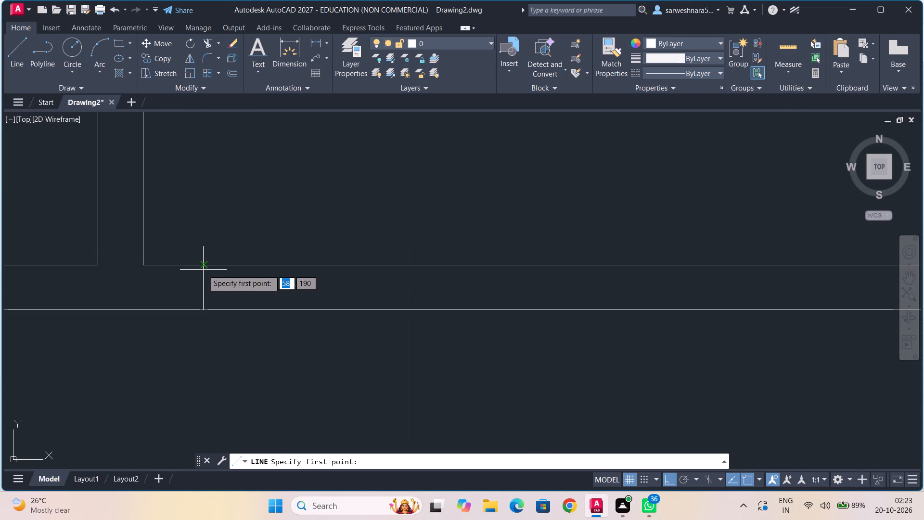
{"action": "left_click", "coordinate": [203, 267]}
{"action": "scroll", "coordinate": [404, 262], "scroll_direction": "down", "scroll_amount": 1}
{"action": "middle_click_drag", "start_coordinate": [404, 262], "coordinate": [318, 254]}
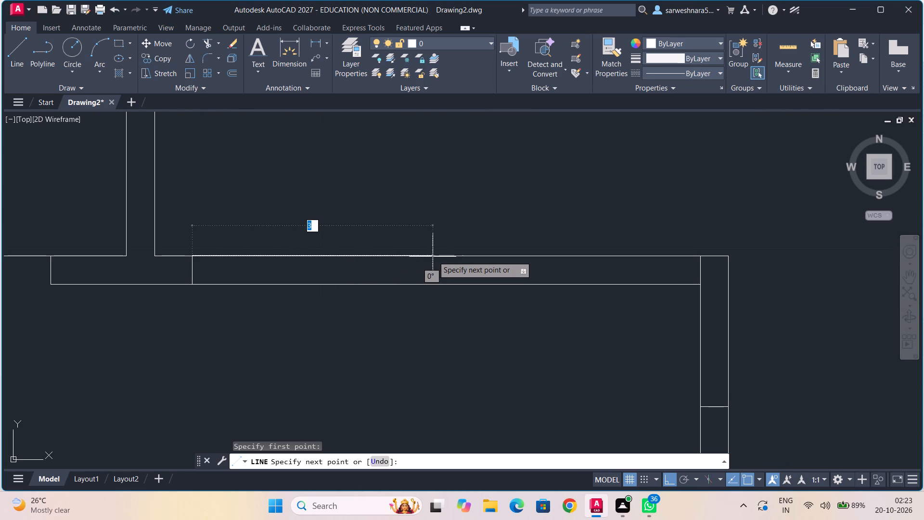
{"action": "left_click", "coordinate": [444, 256]}
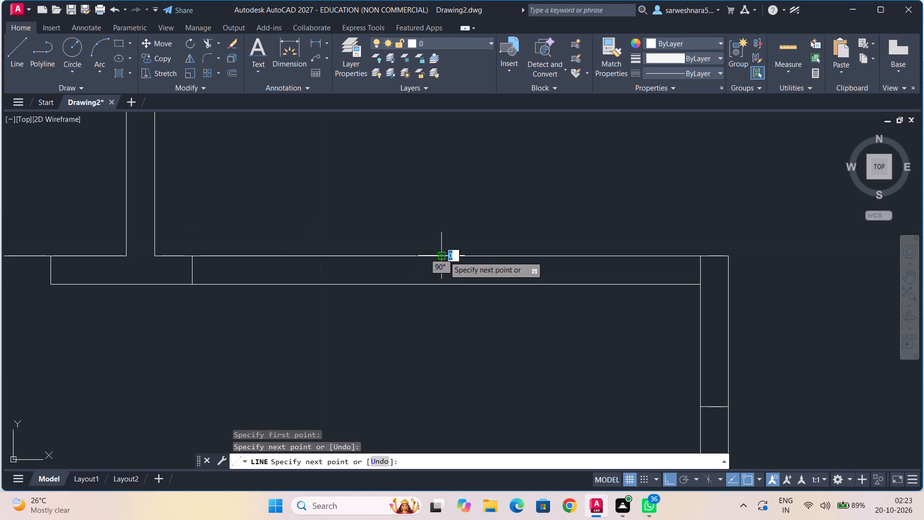
{"action": "type", "text": "0.375"}
{"action": "key", "text": "Return"}
{"action": "key", "text": "Escape"}
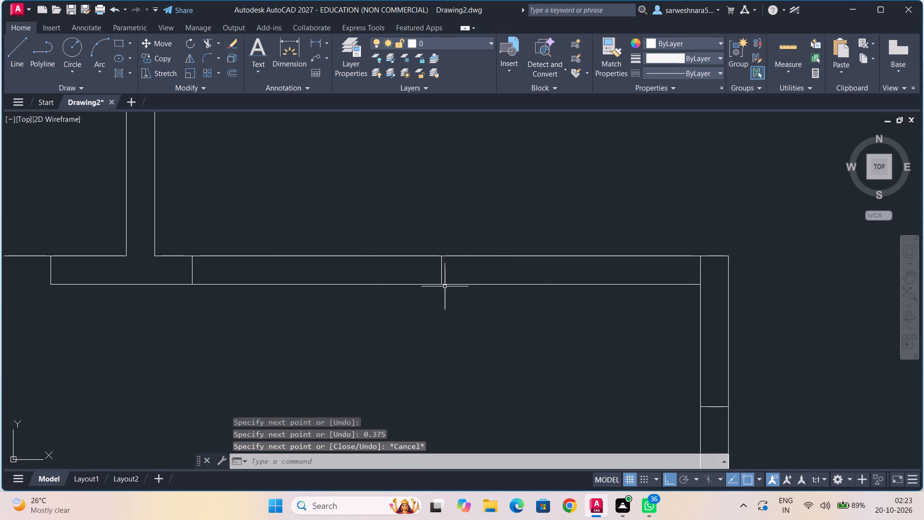
Draw the window's centre line inside the horizontal partition, between the midpoints of its two bounding cross lines.
{"action": "scroll", "coordinate": [457, 289], "scroll_direction": "down", "scroll_amount": 1}
{"action": "middle_click_drag", "start_coordinate": [457, 291], "coordinate": [378, 305]}
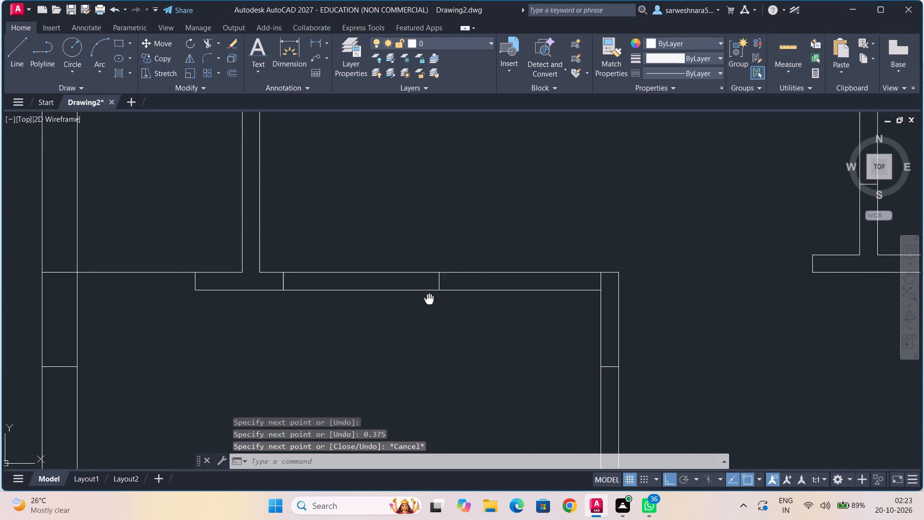
{"action": "middle_click_drag", "start_coordinate": [378, 305], "coordinate": [315, 296]}
{"action": "left_click", "coordinate": [15, 62]}
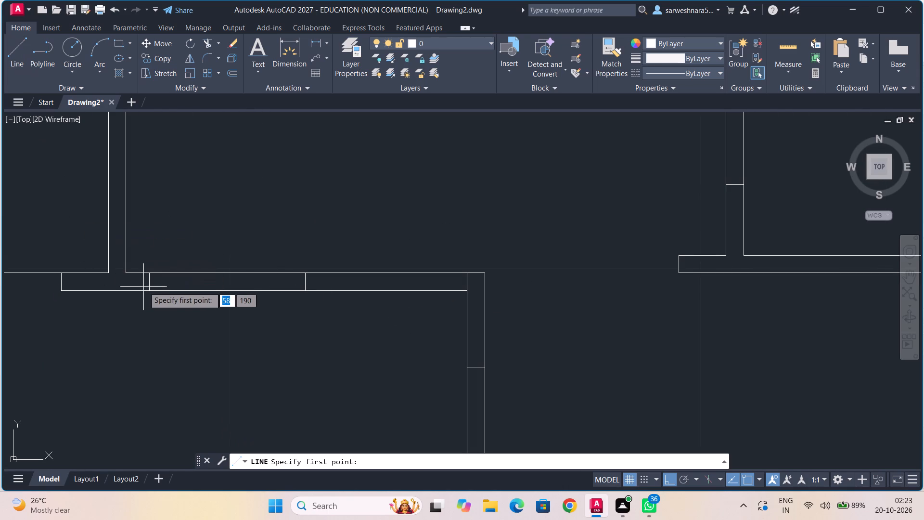
{"action": "left_click_drag", "start_coordinate": [152, 283], "coordinate": [165, 284]}
{"action": "left_click", "coordinate": [308, 283]}
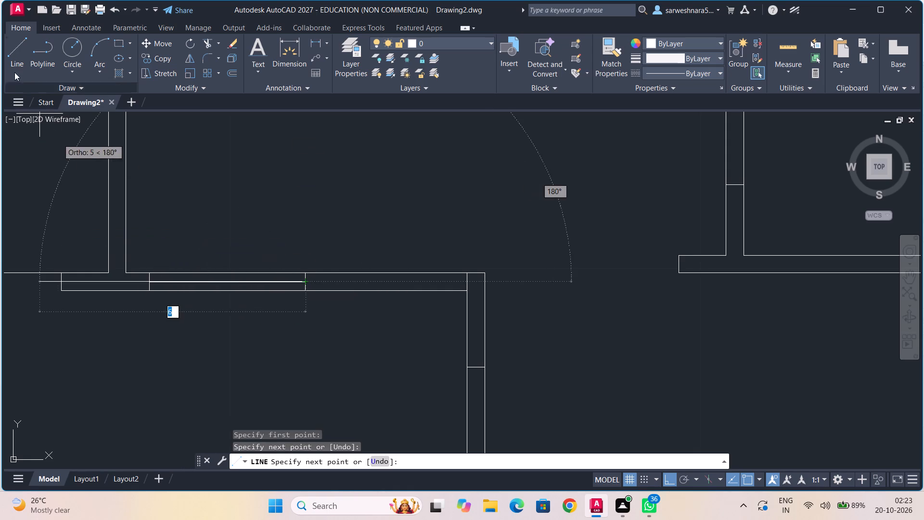
From the top of the window's right cross line, draw a line 0.5 right along the partition and 0.375 down across it.
{"action": "left_click", "coordinate": [12, 55]}
{"action": "left_click", "coordinate": [304, 274]}
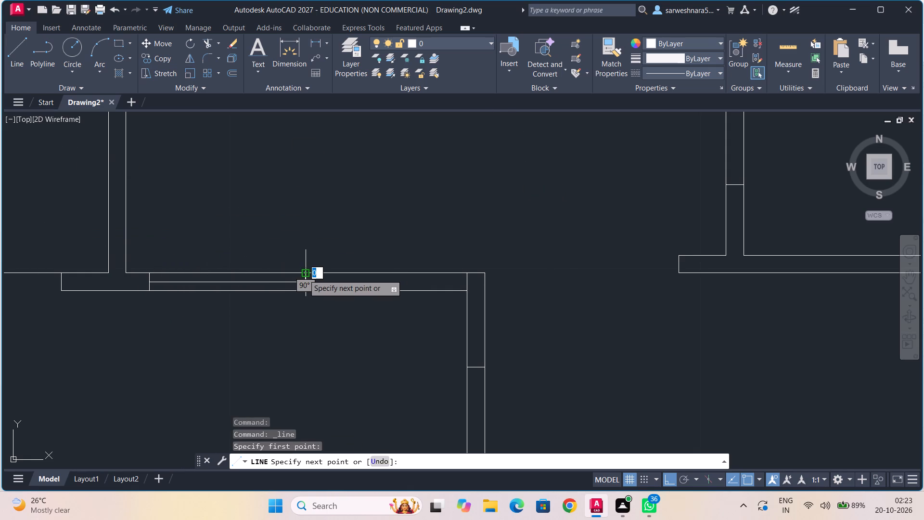
{"action": "type", "text": "0.5"}
{"action": "key", "text": "Return"}
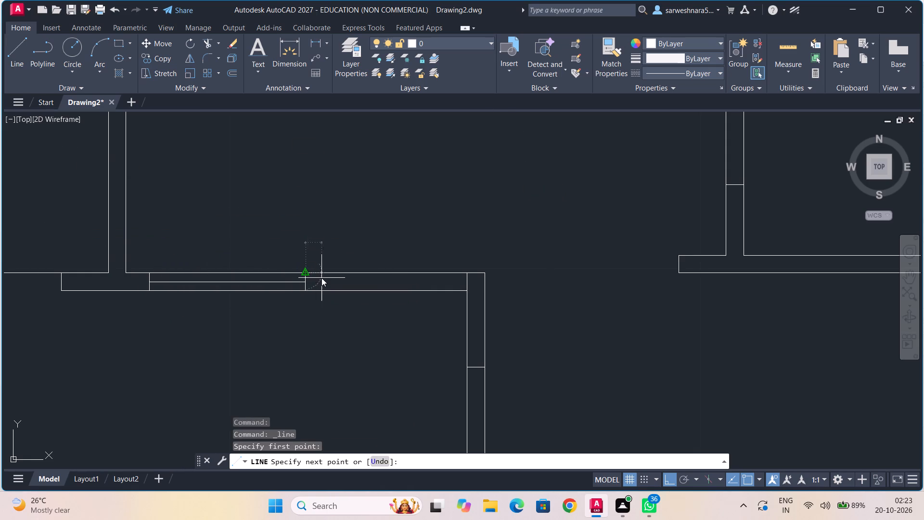
{"action": "type", "text": "0.375"}
{"action": "key", "text": "Return"}
{"action": "key", "text": "Escape"}
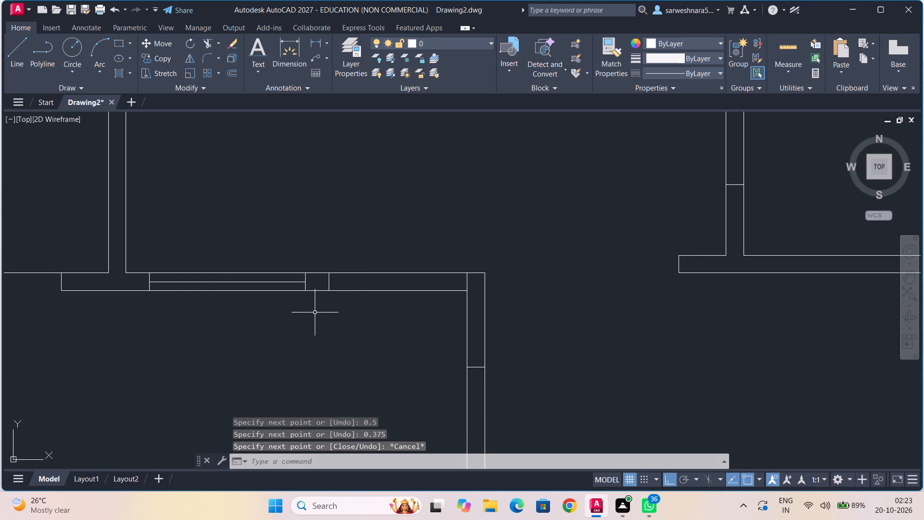
Trim the horizontal partition's lower face between the new cross line and the vertical partition on its right.
{"action": "left_click", "coordinate": [209, 44]}
{"action": "left_click", "coordinate": [398, 292]}
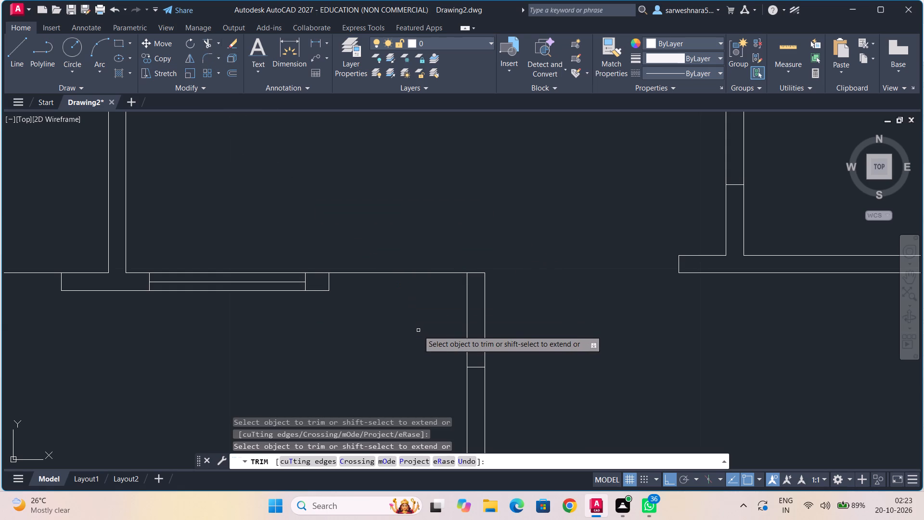
Draw a line from the right-hand partition stub's lower-left corner left to the vertical partition's upper-right corner.
{"action": "scroll", "coordinate": [418, 332], "scroll_direction": "down", "scroll_amount": 1}
{"action": "middle_click_drag", "start_coordinate": [418, 332], "coordinate": [321, 298]}
{"action": "middle_click_drag", "start_coordinate": [320, 353], "coordinate": [316, 351]}
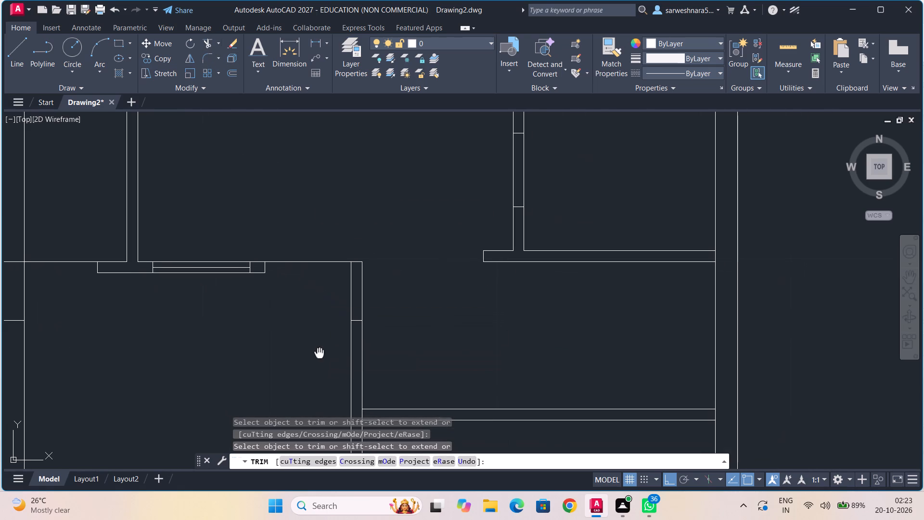
{"action": "middle_click_drag", "start_coordinate": [316, 351], "coordinate": [300, 288]}
{"action": "middle_click_drag", "start_coordinate": [305, 303], "coordinate": [295, 279]}
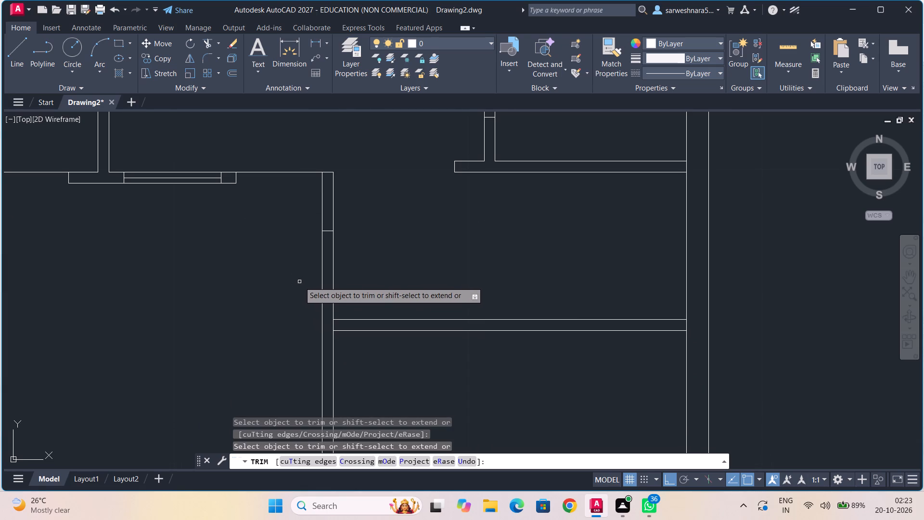
{"action": "middle_click_drag", "start_coordinate": [418, 262], "coordinate": [379, 293]}
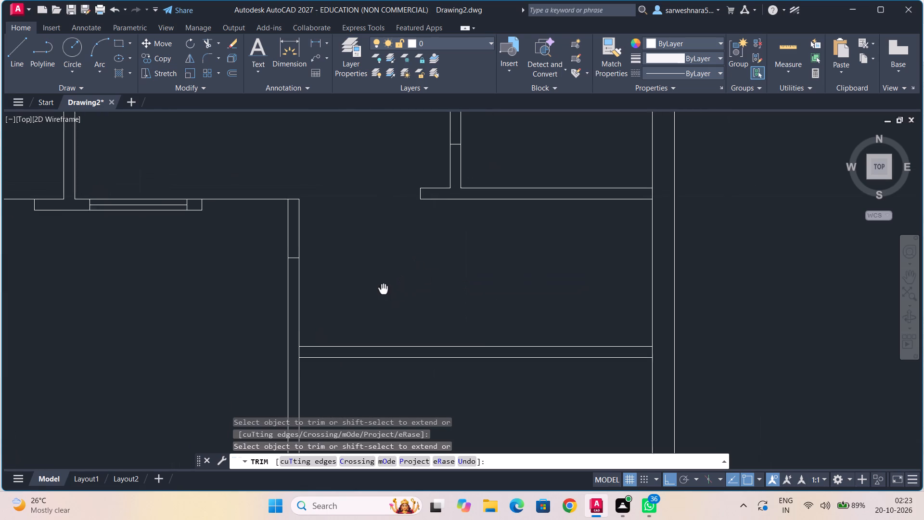
{"action": "middle_click_drag", "start_coordinate": [379, 293], "coordinate": [310, 302]}
{"action": "left_click", "coordinate": [21, 54]}
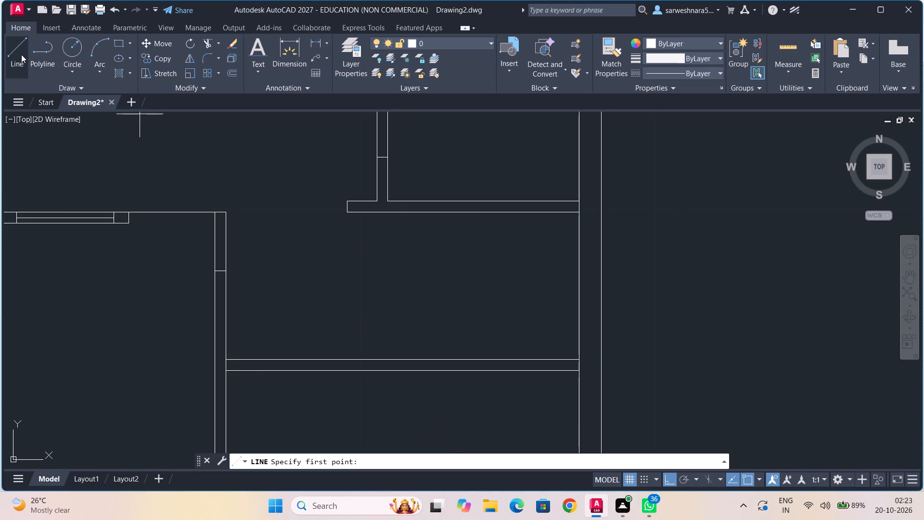
{"action": "left_click", "coordinate": [347, 217]}
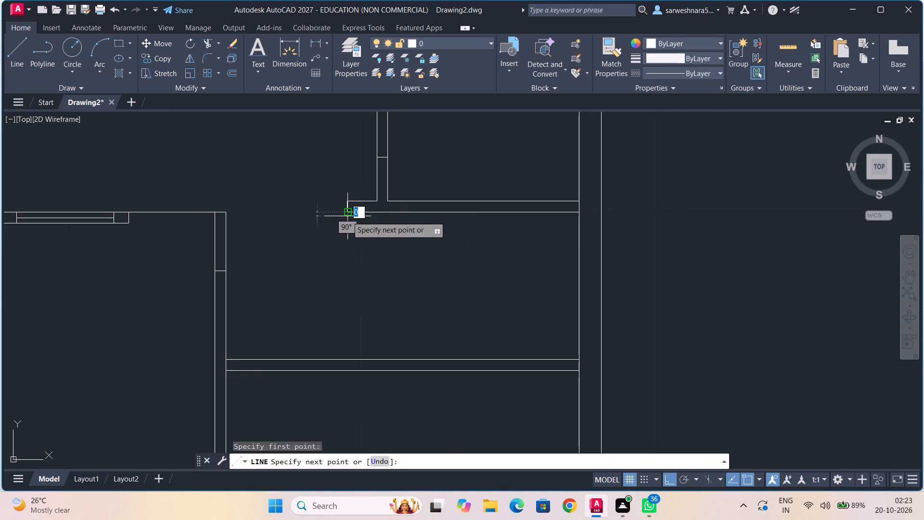
{"action": "left_click", "coordinate": [225, 221]}
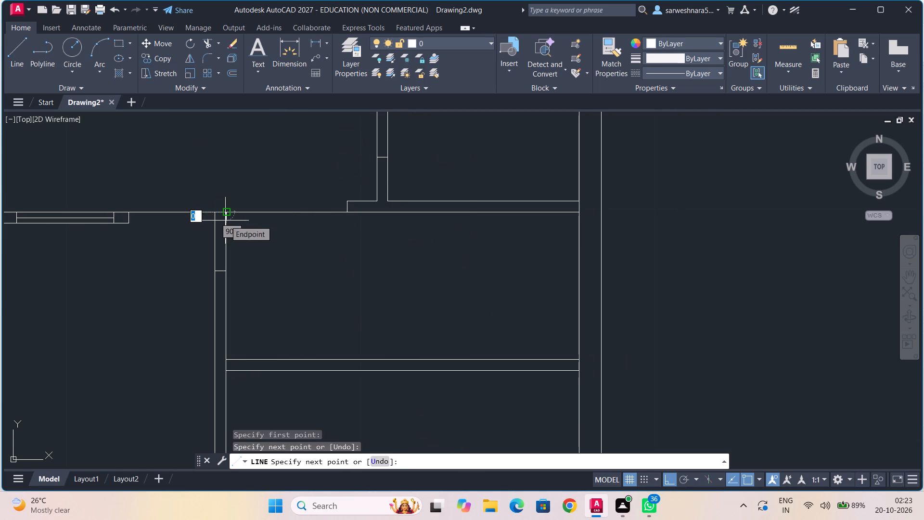
{"action": "key", "text": "Escape"}
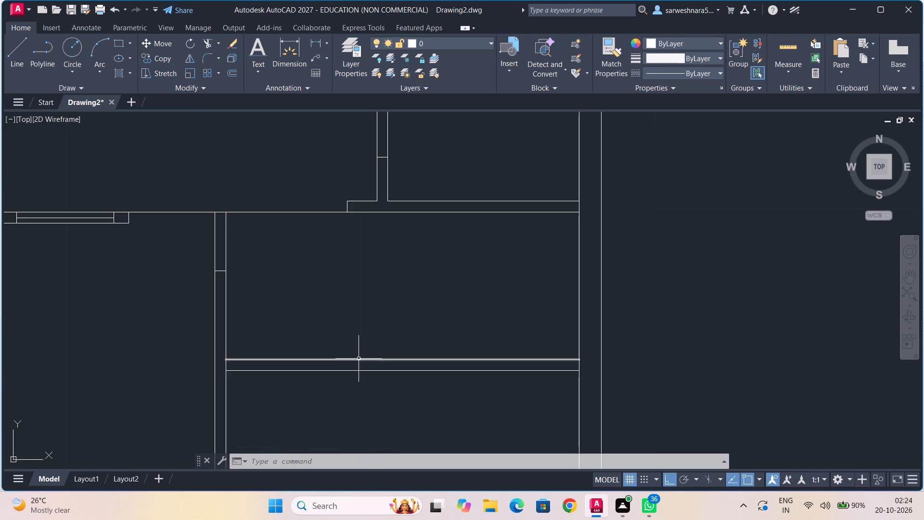
Draw a 0.375 cross line down through the lower horizontal partition, aligned vertically with the left end of the stub above.
{"action": "middle_click_drag", "start_coordinate": [357, 357], "coordinate": [343, 319]}
{"action": "left_click", "coordinate": [9, 46]}
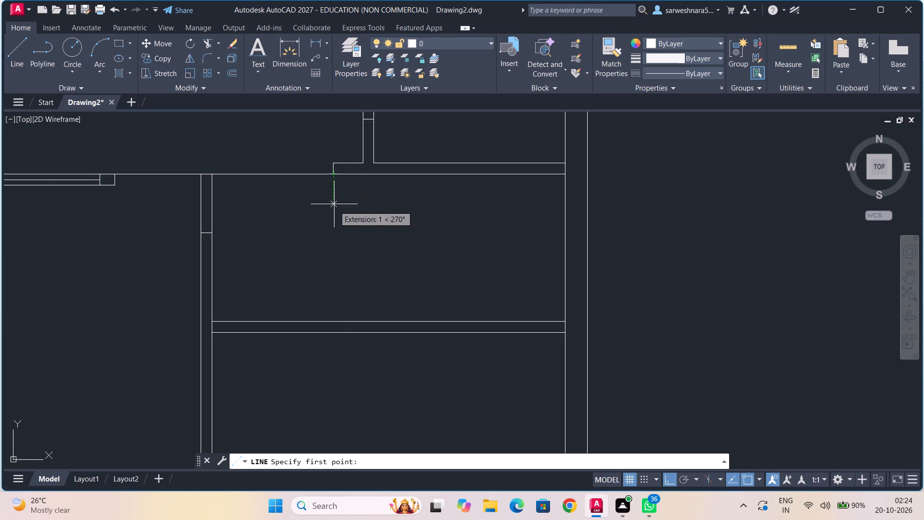
{"action": "left_click", "coordinate": [333, 323]}
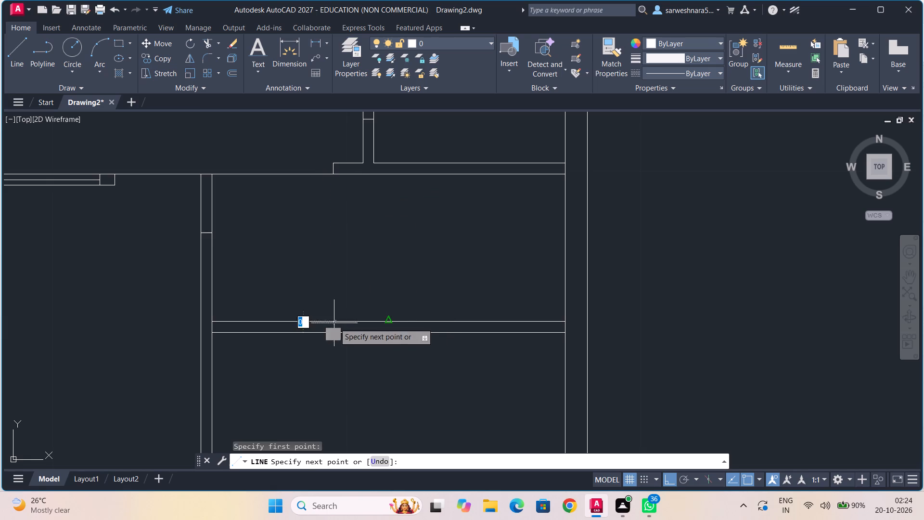
{"action": "type", "text": "0.375"}
{"action": "key", "text": "Return"}
{"action": "key", "text": "Escape"}
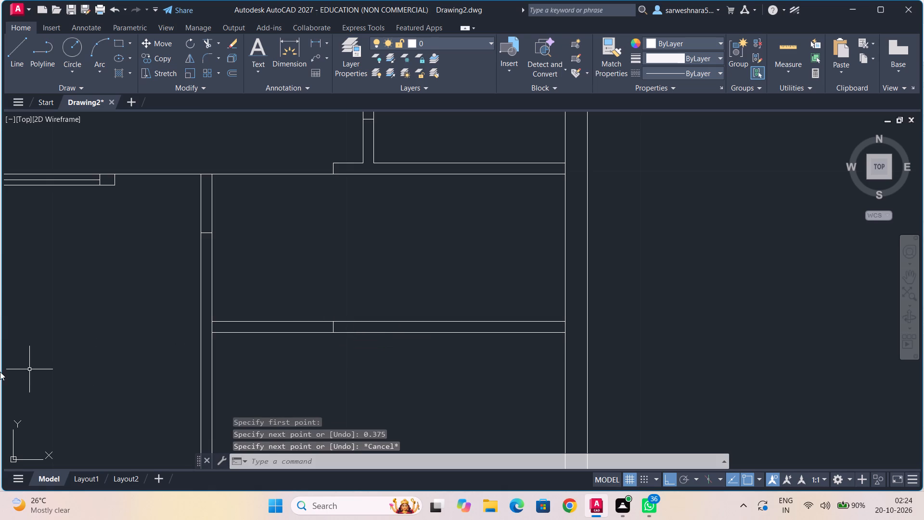
Trim the lower horizontal partition's lower face left of the new cross line.
{"action": "middle_click_drag", "start_coordinate": [269, 347], "coordinate": [211, 288]}
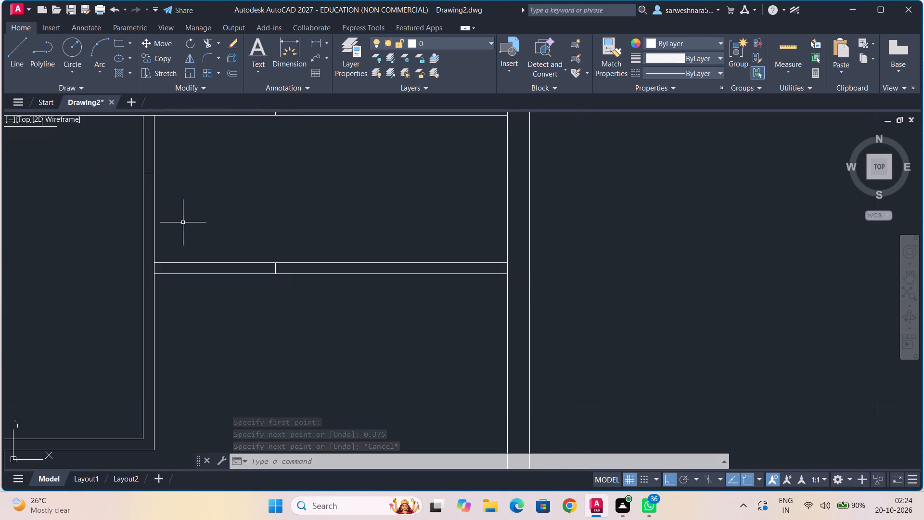
{"action": "left_click", "coordinate": [210, 45]}
{"action": "left_click", "coordinate": [237, 274]}
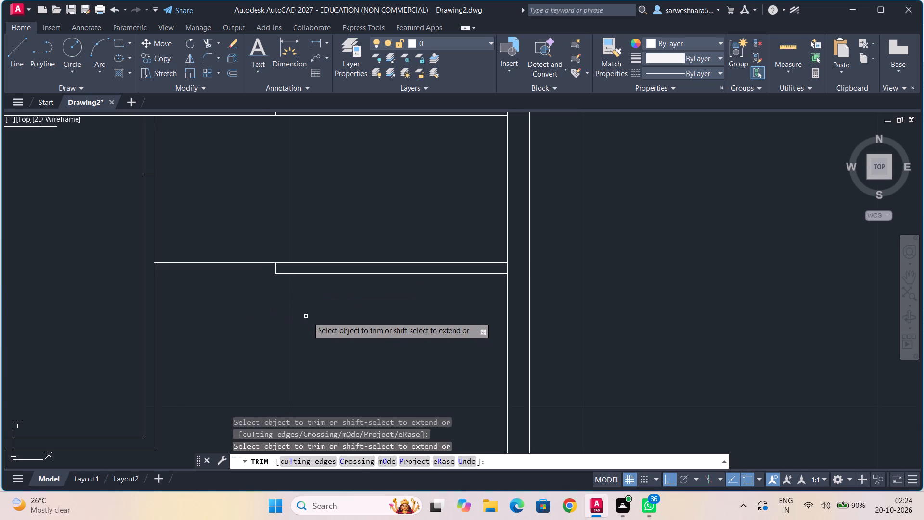
Trim the right outer wall's inner face between the two faces of the lower and upper horizontal partitions.
{"action": "middle_click_drag", "start_coordinate": [395, 333], "coordinate": [311, 342]}
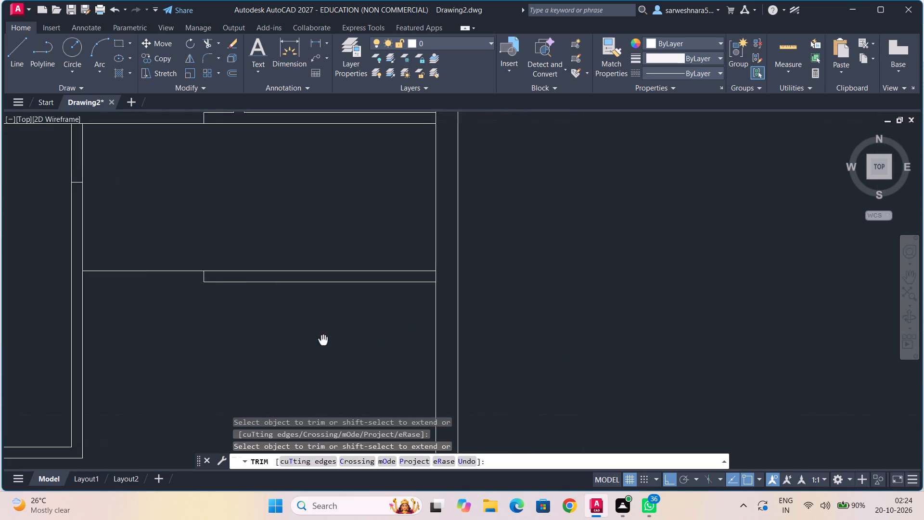
{"action": "middle_click_drag", "start_coordinate": [311, 342], "coordinate": [297, 344]}
{"action": "left_click", "coordinate": [410, 281]}
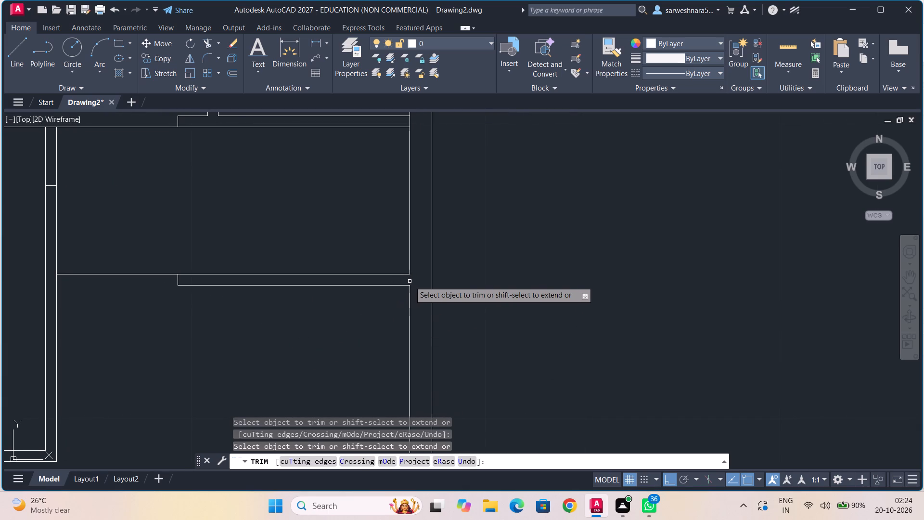
{"action": "middle_click_drag", "start_coordinate": [382, 222], "coordinate": [363, 300]}
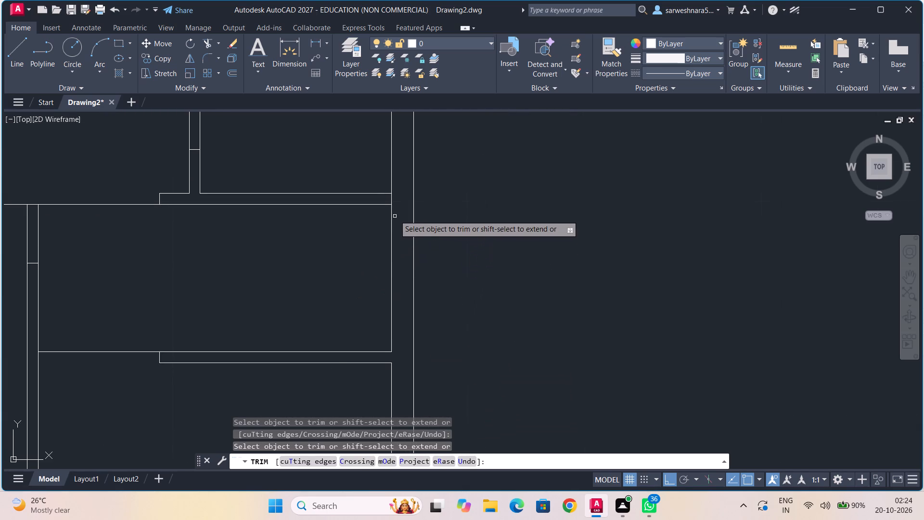
{"action": "left_click", "coordinate": [392, 199]}
From the upper partition's top junction with the right outer wall, draw connected lines 0.75 right, 2 down and another 0.75 down.
{"action": "left_click", "coordinate": [18, 39]}
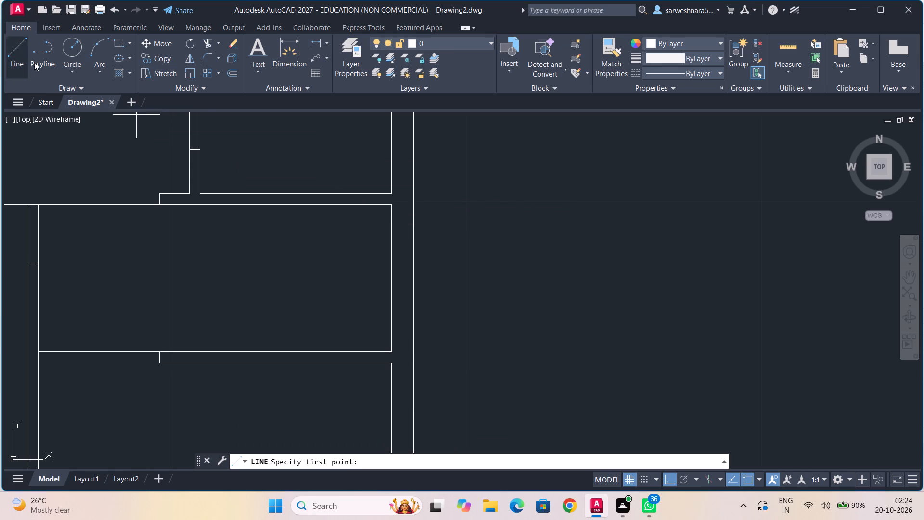
{"action": "left_click", "coordinate": [392, 192]}
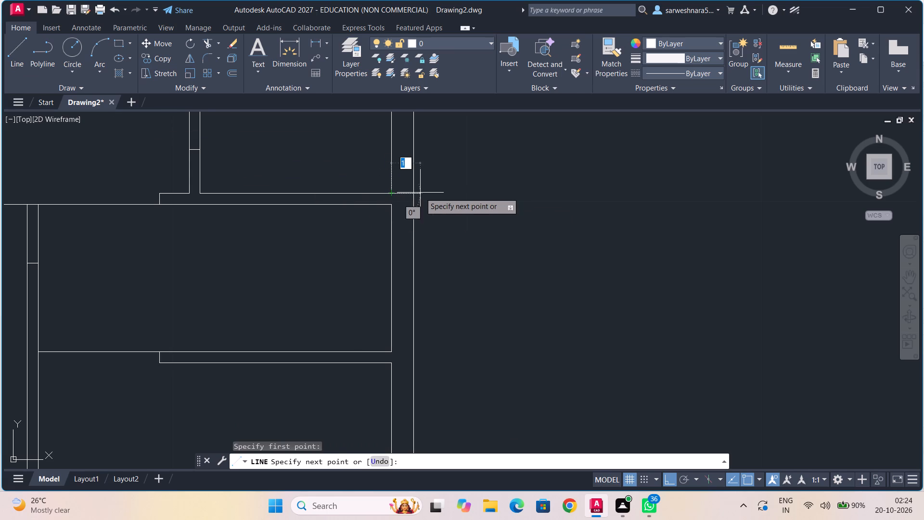
{"action": "key", "text": "2"}
{"action": "key", "text": "BackSpace"}
{"action": "type", "text": "0.75"}
{"action": "key", "text": "Return"}
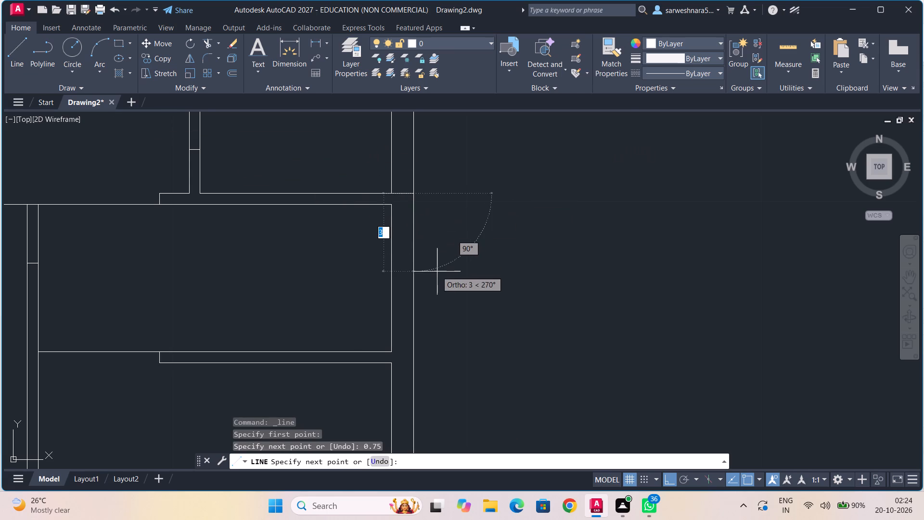
{"action": "key", "text": "2"}
{"action": "key", "text": "Return"}
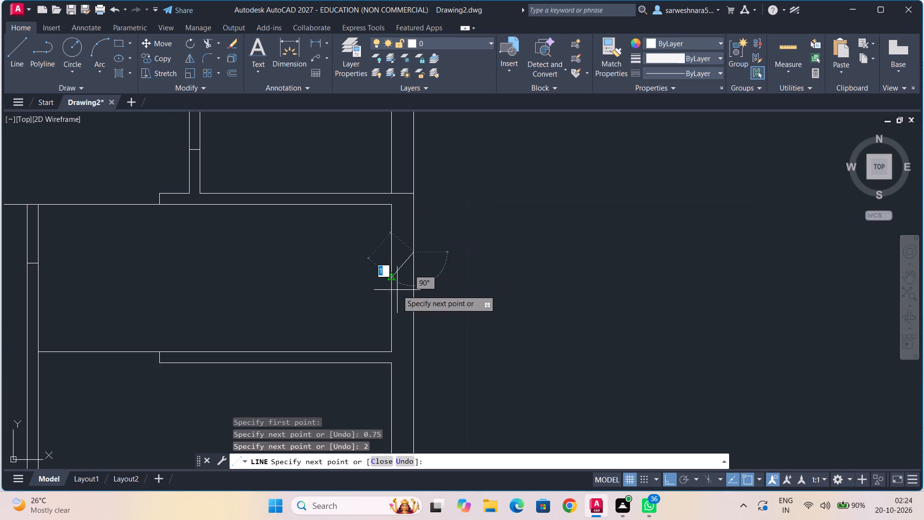
{"action": "type", "text": "0.75"}
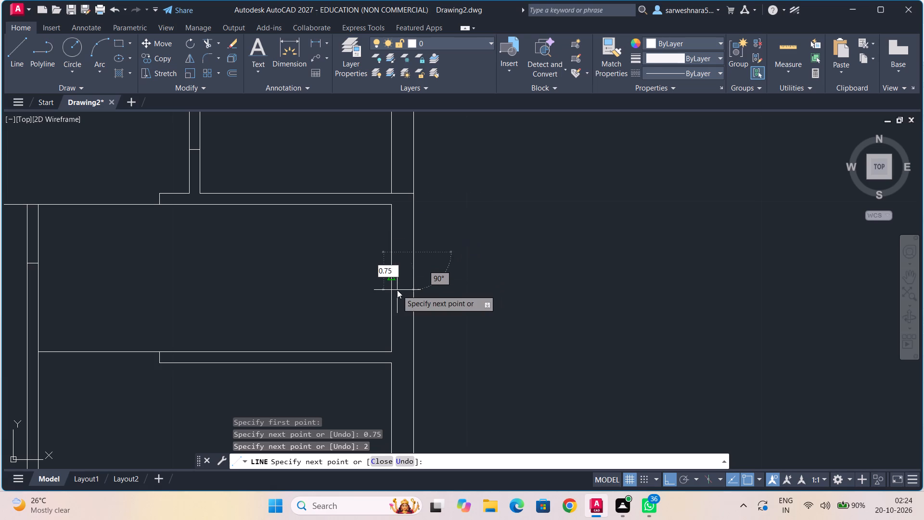
{"action": "key", "text": "Return"}
{"action": "key", "text": "Escape"}
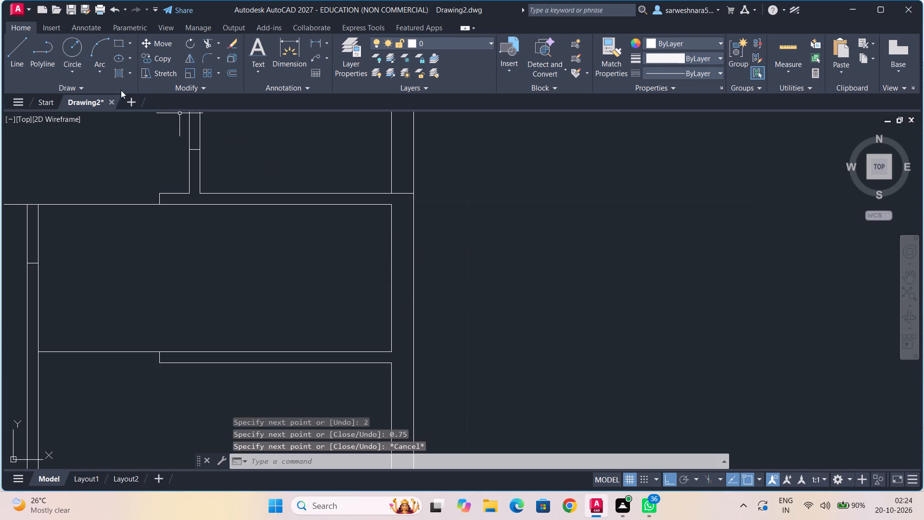
Draw a 0.75 cross line left through the right outer wall, 2 below the upper partition's top junction.
{"action": "left_click", "coordinate": [19, 51]}
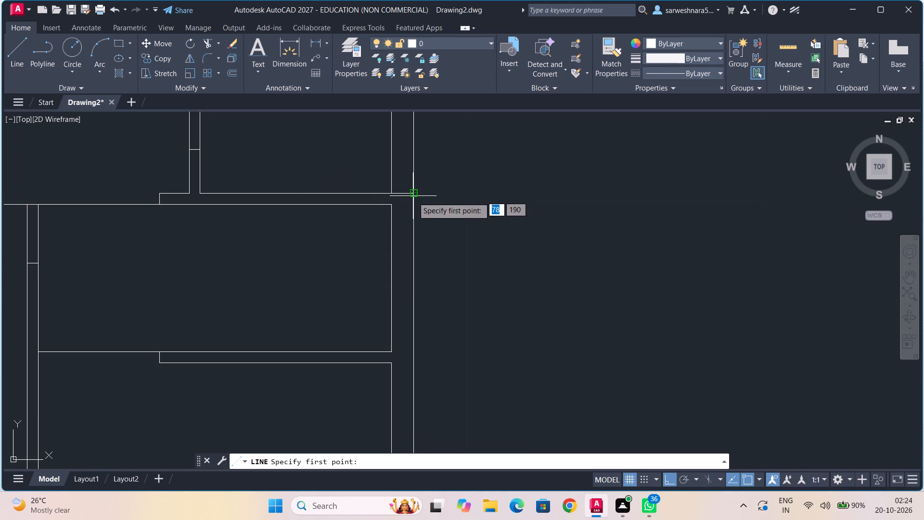
{"action": "left_click", "coordinate": [418, 253]}
{"action": "type", "text": "0.75"}
{"action": "key", "text": "Return"}
{"action": "key", "text": "Escape"}
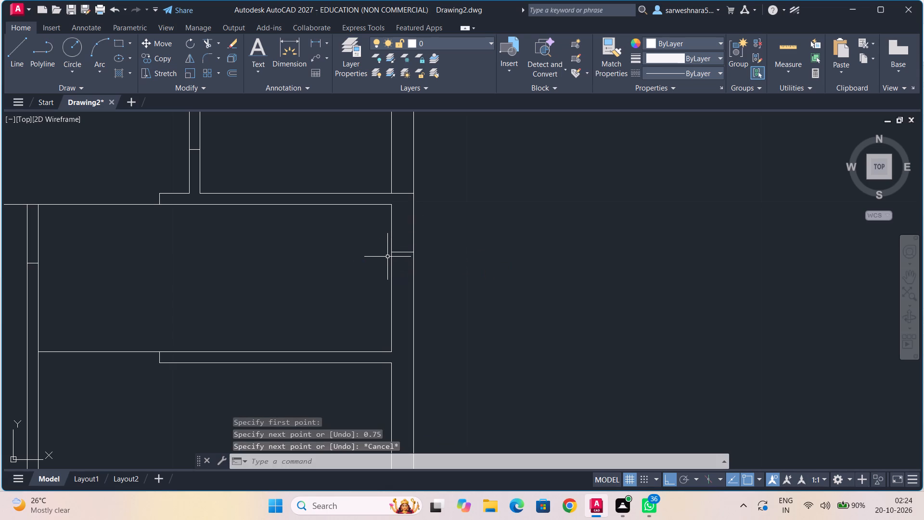
Draw a line along the right outer wall's inner face from the upper partition junction down to the new cross line.
{"action": "left_click", "coordinate": [9, 55]}
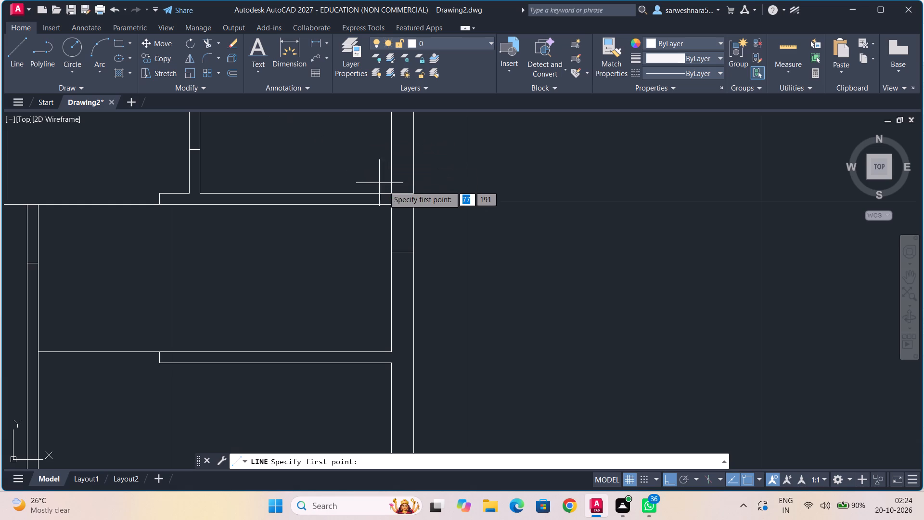
{"action": "left_click", "coordinate": [392, 195]}
{"action": "left_click", "coordinate": [393, 258]}
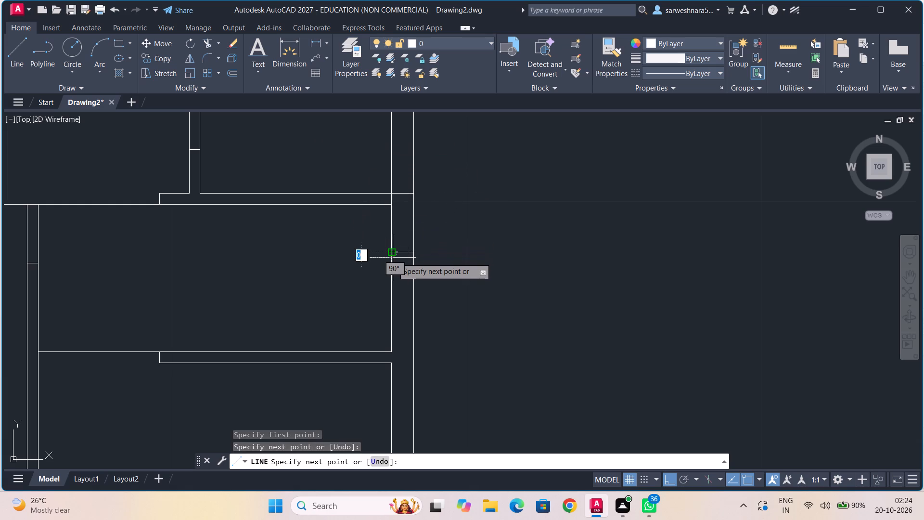
{"action": "key", "text": "Escape"}
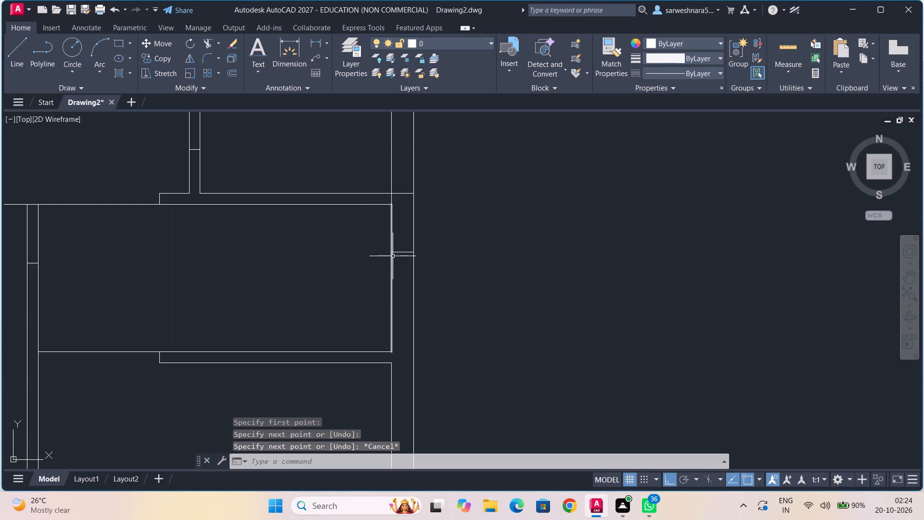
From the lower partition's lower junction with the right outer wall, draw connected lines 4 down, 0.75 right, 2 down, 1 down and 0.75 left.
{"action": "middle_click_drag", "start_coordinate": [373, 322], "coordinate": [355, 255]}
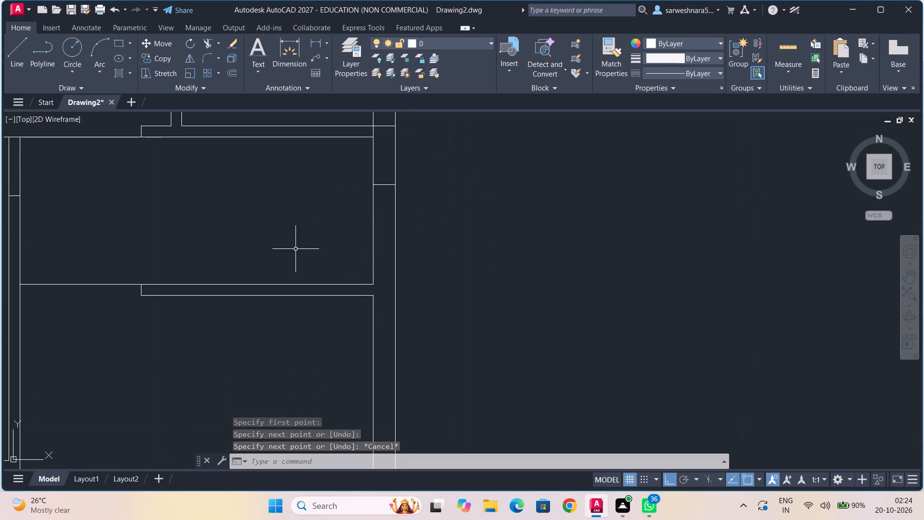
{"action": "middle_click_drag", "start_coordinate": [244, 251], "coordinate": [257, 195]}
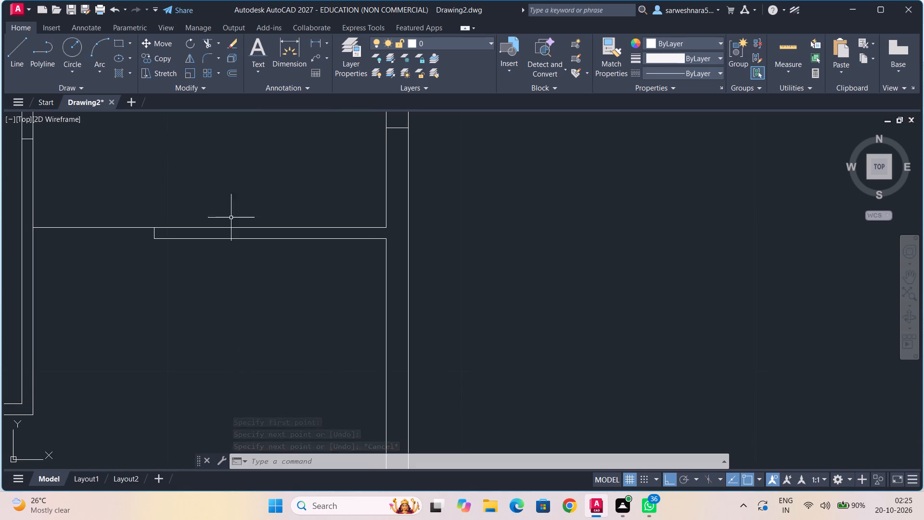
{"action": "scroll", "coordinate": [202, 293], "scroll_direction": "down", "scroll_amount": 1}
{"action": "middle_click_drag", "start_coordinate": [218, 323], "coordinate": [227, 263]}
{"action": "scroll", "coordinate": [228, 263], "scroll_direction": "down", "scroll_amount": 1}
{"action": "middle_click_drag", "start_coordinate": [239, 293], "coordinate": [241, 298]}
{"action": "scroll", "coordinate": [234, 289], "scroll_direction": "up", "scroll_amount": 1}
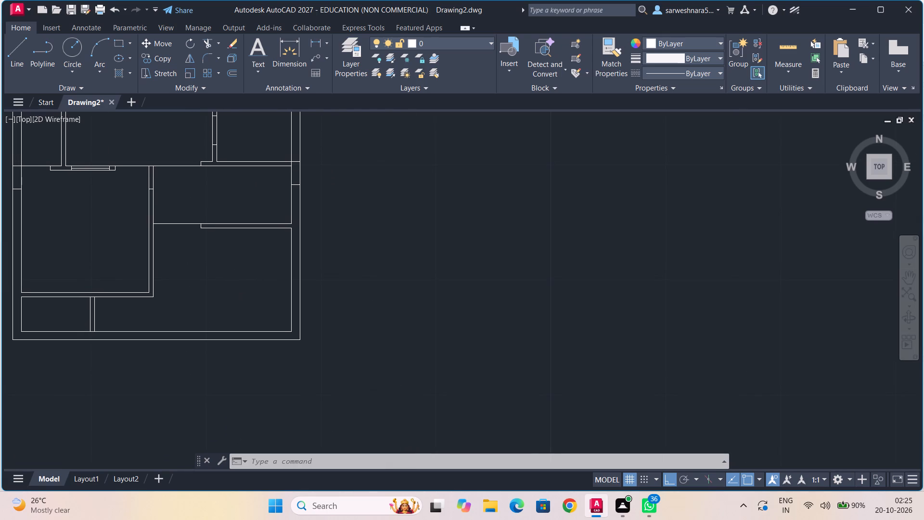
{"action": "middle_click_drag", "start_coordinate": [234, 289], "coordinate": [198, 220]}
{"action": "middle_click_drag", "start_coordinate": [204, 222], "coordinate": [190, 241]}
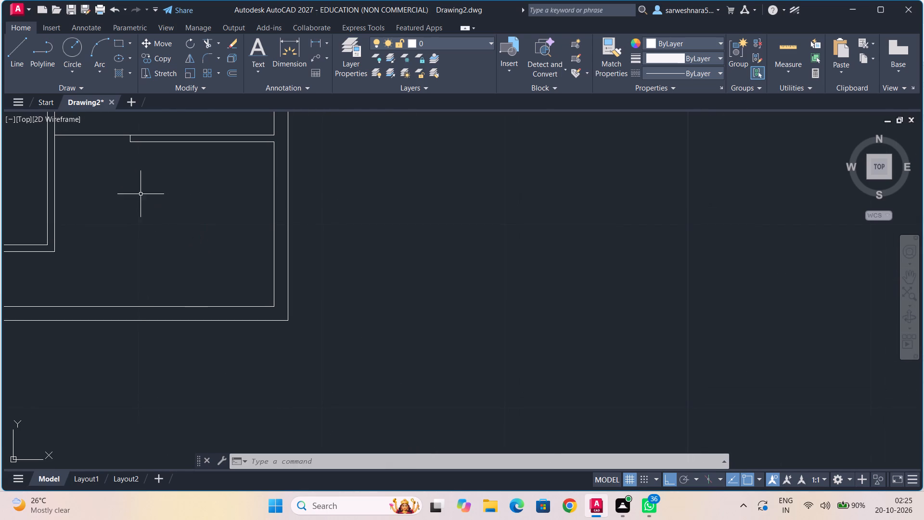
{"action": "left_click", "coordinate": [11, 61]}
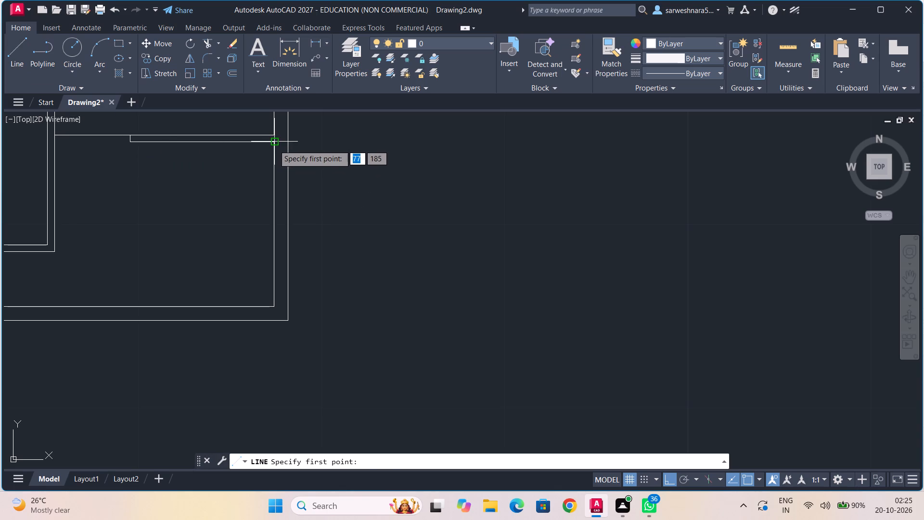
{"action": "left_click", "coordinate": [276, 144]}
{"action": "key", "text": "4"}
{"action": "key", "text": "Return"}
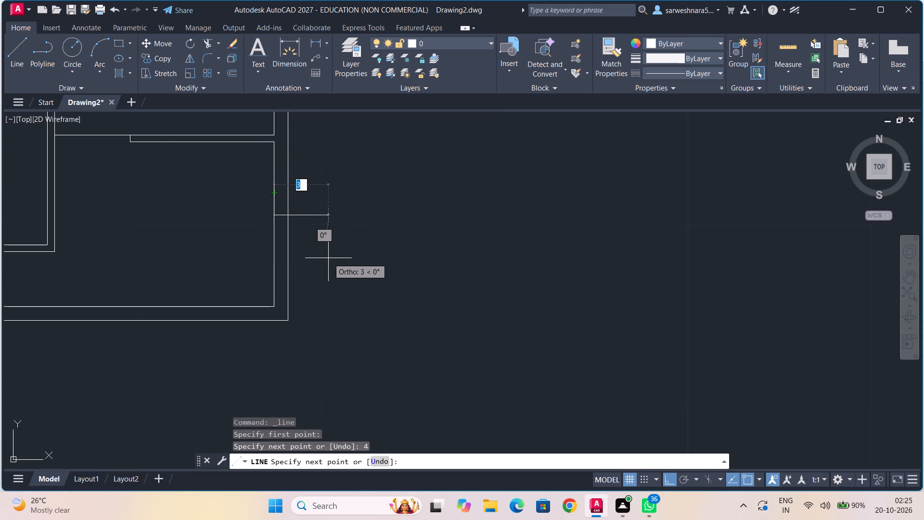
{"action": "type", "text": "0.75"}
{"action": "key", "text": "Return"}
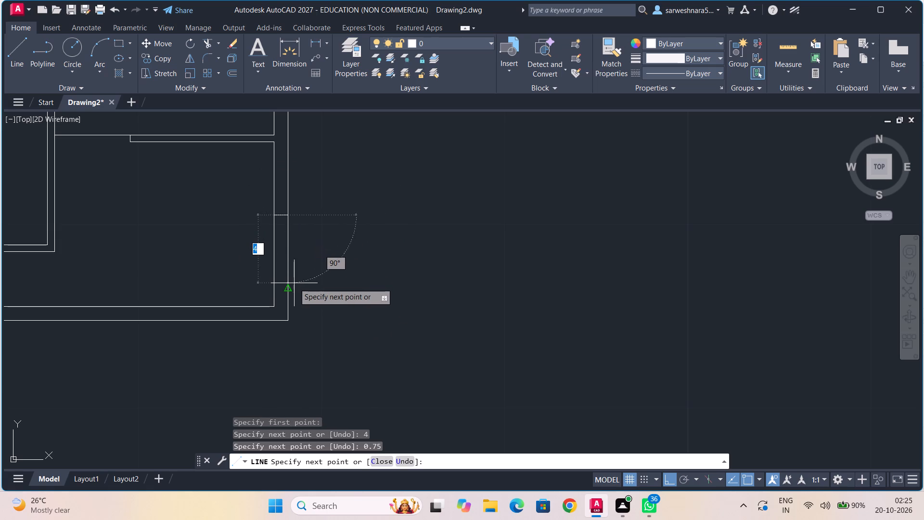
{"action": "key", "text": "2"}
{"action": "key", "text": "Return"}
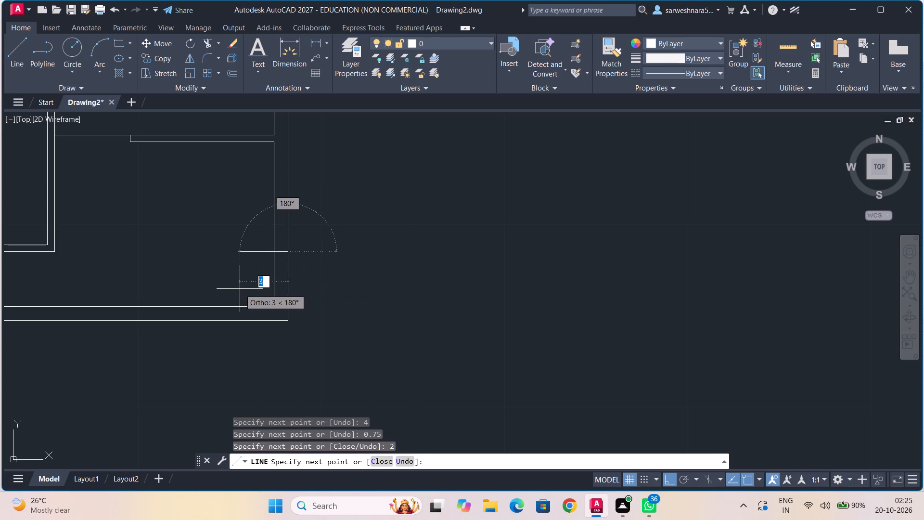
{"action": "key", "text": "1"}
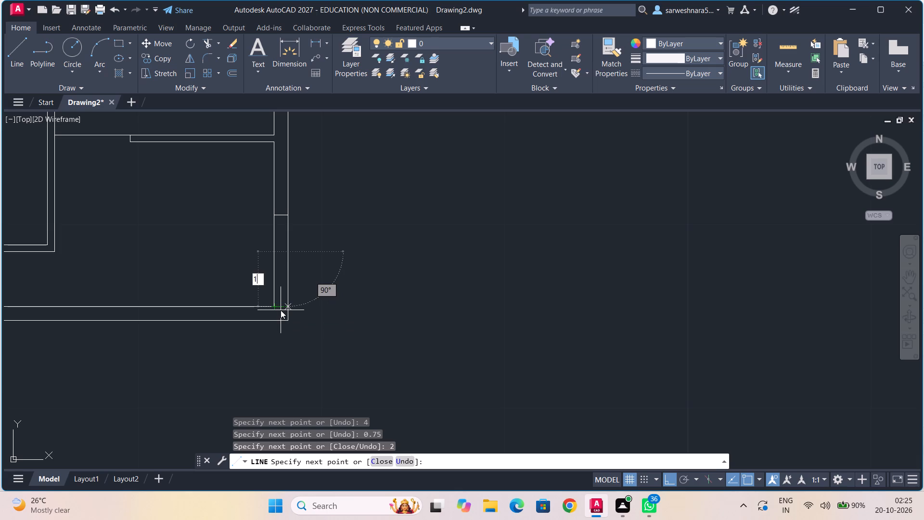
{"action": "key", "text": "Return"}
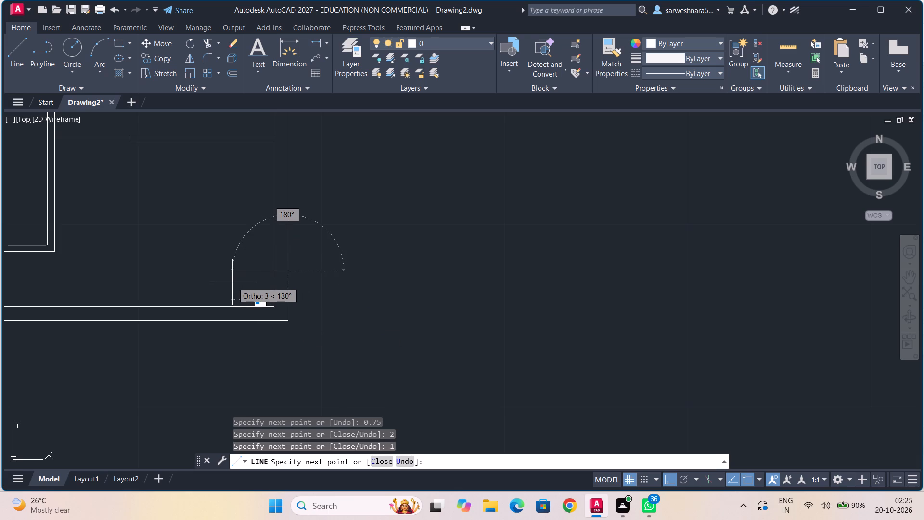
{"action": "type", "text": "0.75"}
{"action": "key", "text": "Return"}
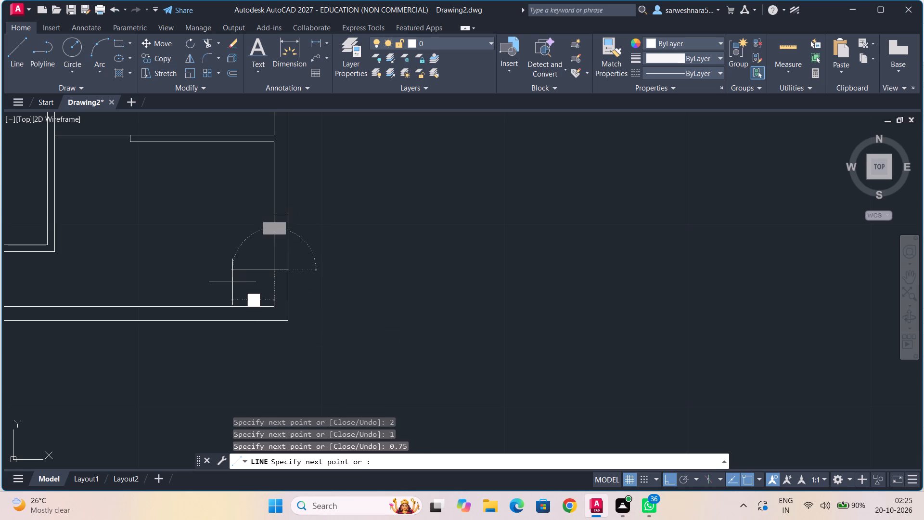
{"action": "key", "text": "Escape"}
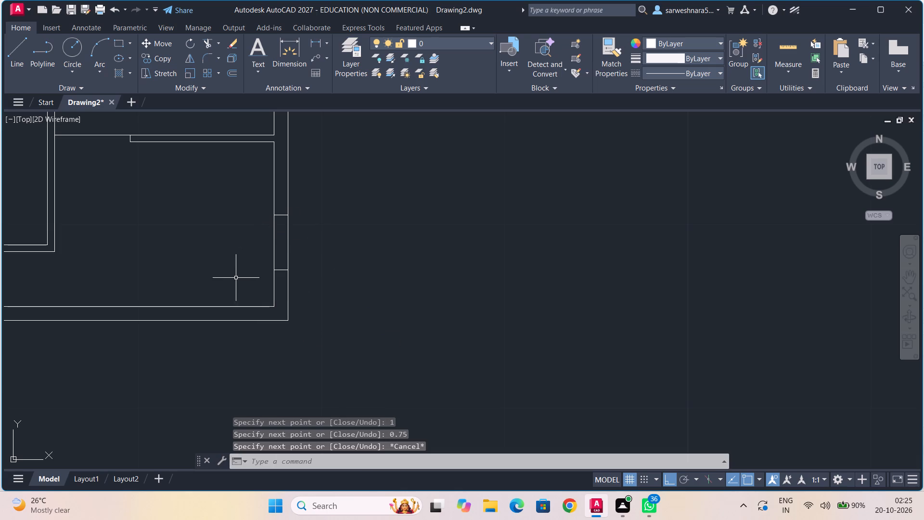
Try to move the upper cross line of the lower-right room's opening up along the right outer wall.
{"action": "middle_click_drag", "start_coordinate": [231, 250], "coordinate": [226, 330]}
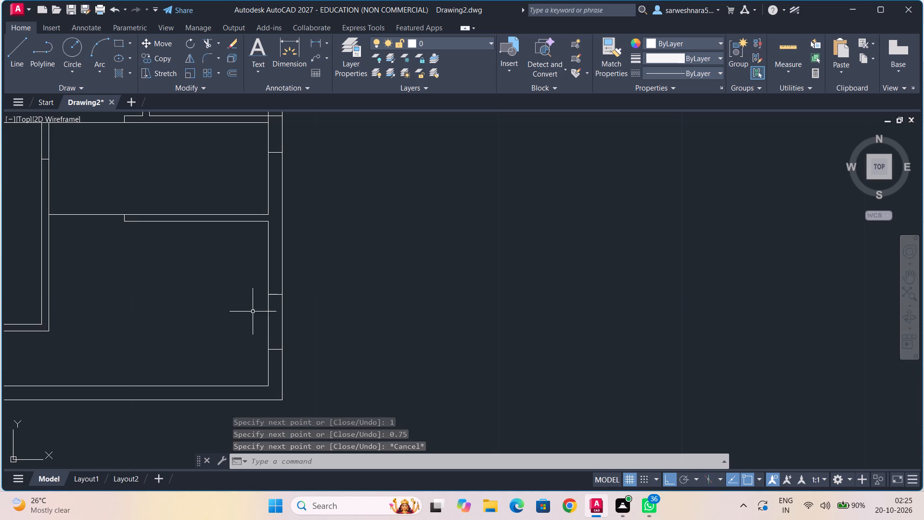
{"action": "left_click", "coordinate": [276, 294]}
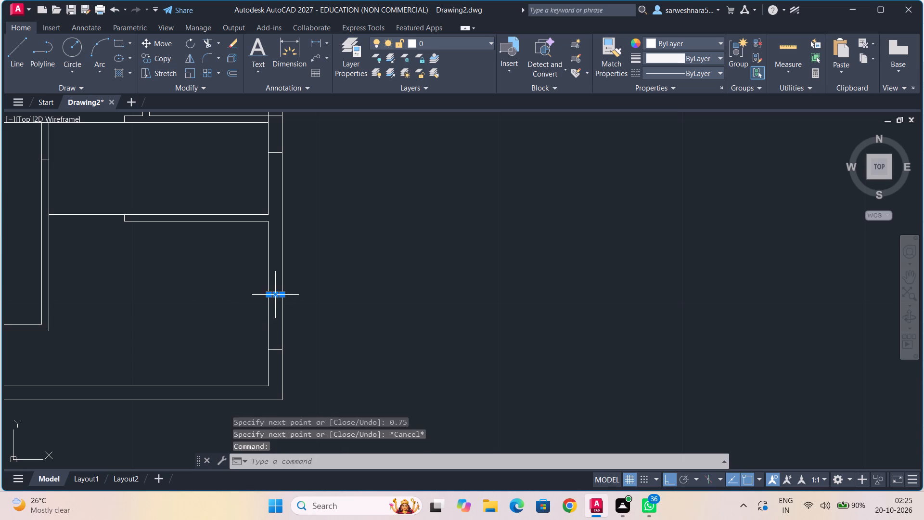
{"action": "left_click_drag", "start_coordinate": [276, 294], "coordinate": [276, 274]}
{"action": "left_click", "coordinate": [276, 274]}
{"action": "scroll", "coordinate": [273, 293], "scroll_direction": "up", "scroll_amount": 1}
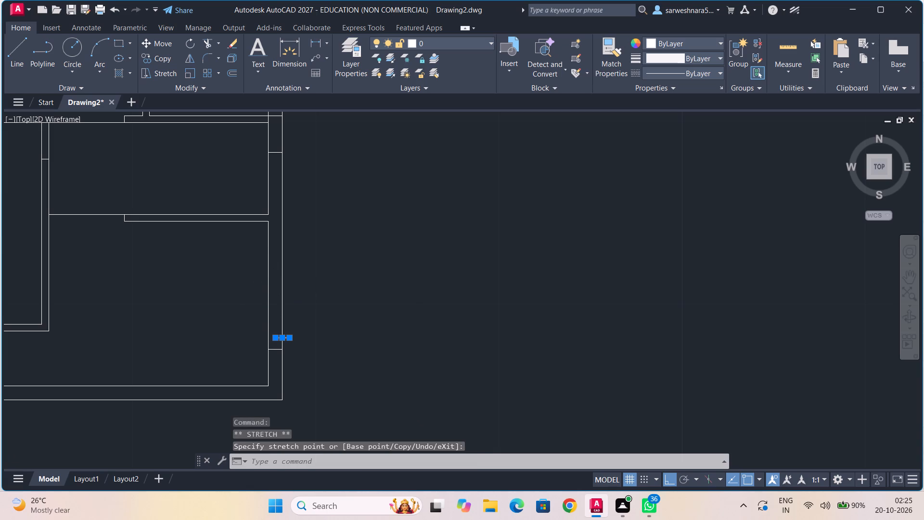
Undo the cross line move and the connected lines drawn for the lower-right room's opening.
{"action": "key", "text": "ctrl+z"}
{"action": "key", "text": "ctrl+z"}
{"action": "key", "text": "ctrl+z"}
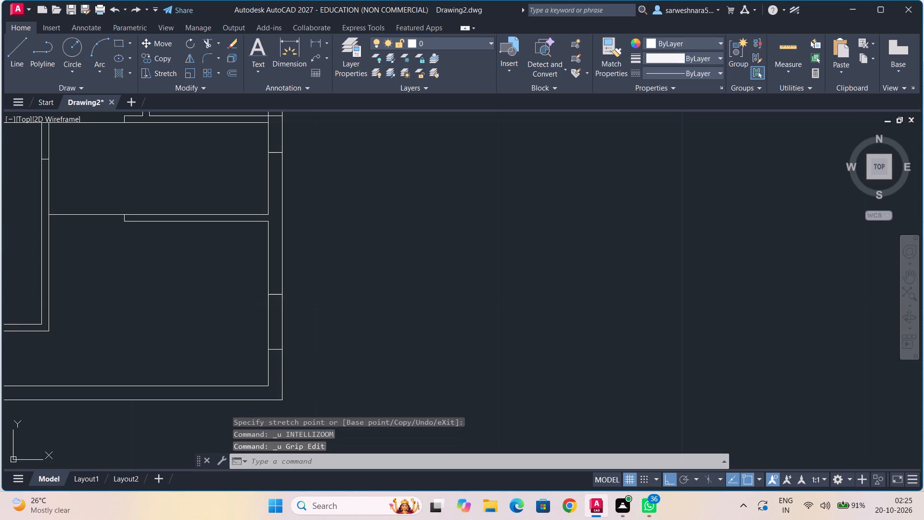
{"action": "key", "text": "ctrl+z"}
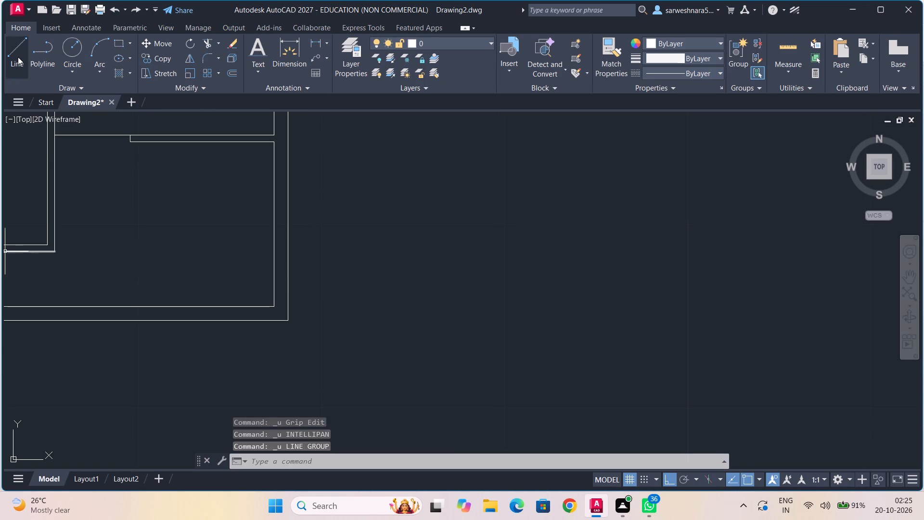
From the lower-right room's inner bottom-right corner, draw connected lines 2 up, 4 up, 2 back down and 0.75 right across the outer wall.
{"action": "left_click", "coordinate": [18, 57]}
{"action": "middle_click_drag", "start_coordinate": [216, 243], "coordinate": [208, 286]}
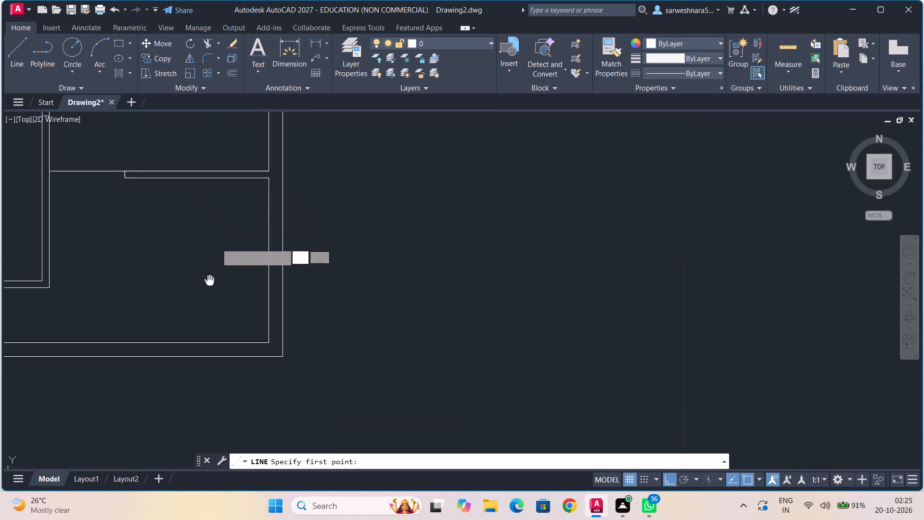
{"action": "middle_click_drag", "start_coordinate": [208, 286], "coordinate": [208, 287]}
{"action": "left_click", "coordinate": [264, 351]}
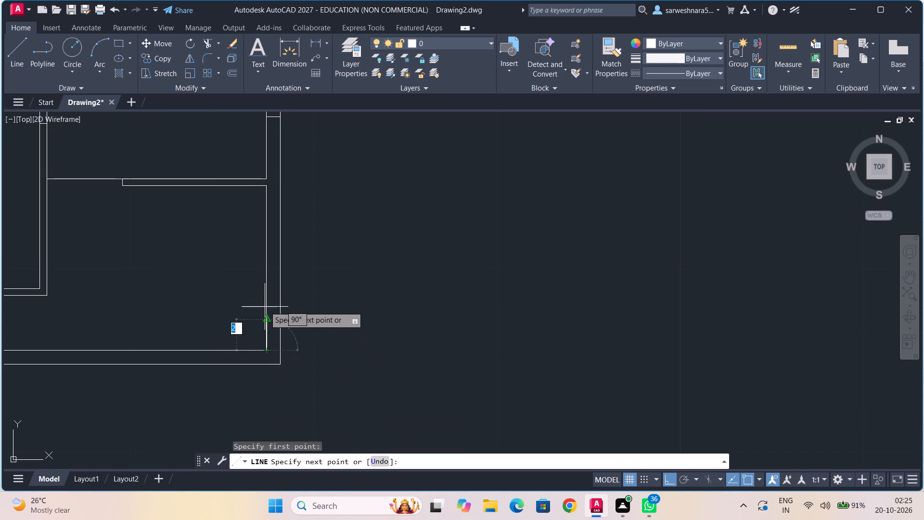
{"action": "key", "text": "2"}
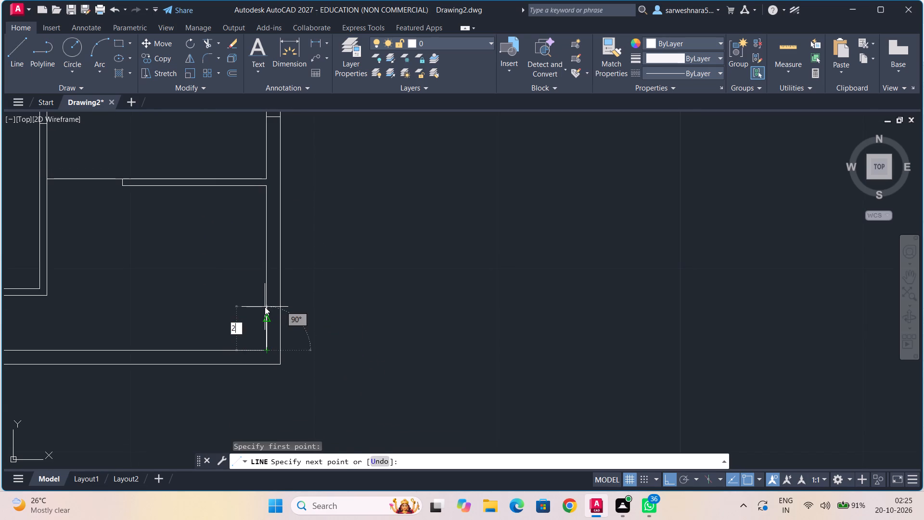
{"action": "key", "text": "Return"}
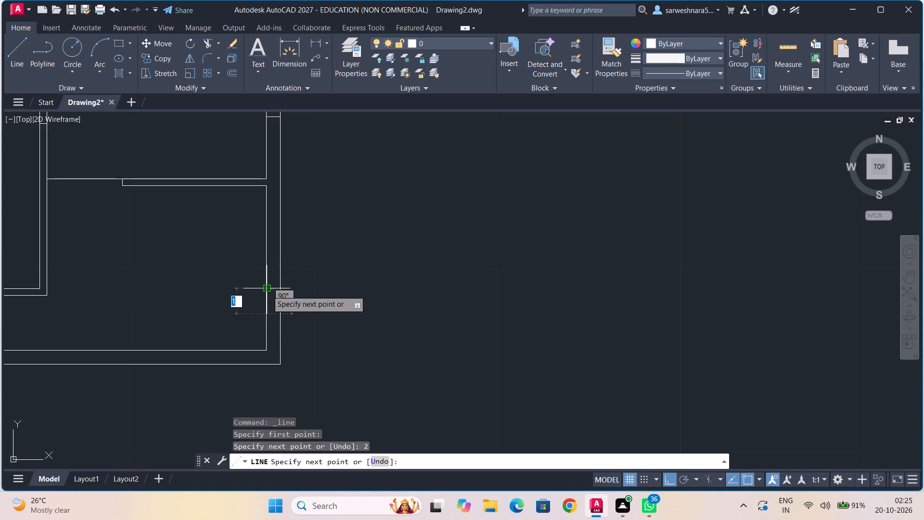
{"action": "key", "text": "4"}
{"action": "key", "text": "Return"}
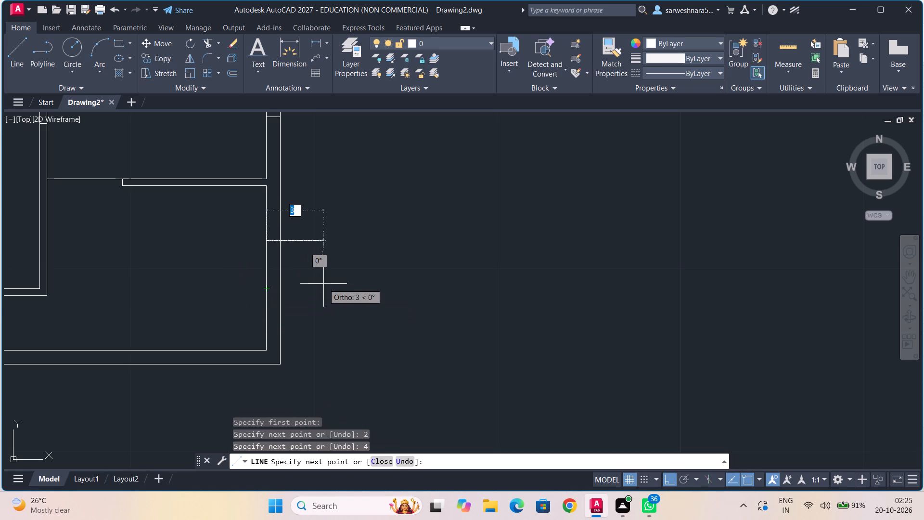
{"action": "key", "text": "2"}
{"action": "key", "text": "Return"}
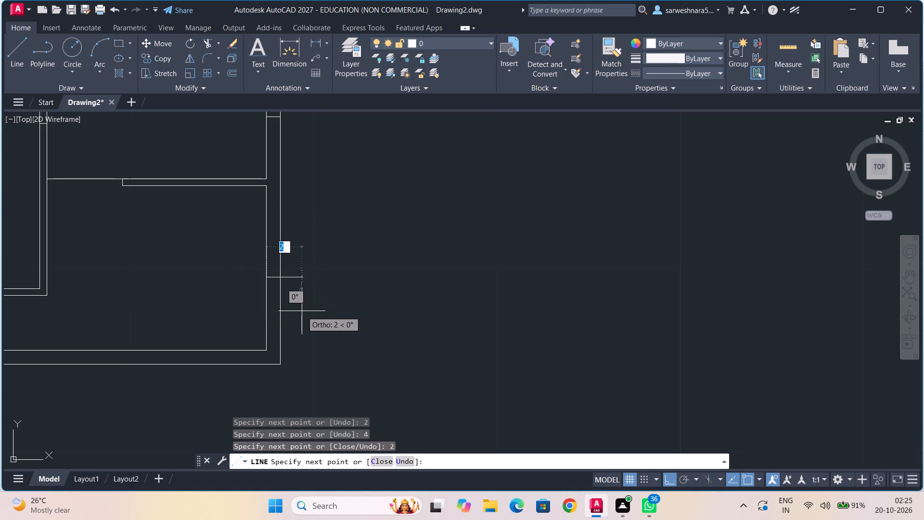
{"action": "type", "text": "0."}
{"action": "type", "text": "75"}
{"action": "key", "text": "Return"}
Continue the connected lines 2 up, 1 up and 0.75 left across the right outer wall to close the opening's upper end.
{"action": "type", "text": "24"}
{"action": "key", "text": "BackSpace"}
{"action": "key", "text": "Return"}
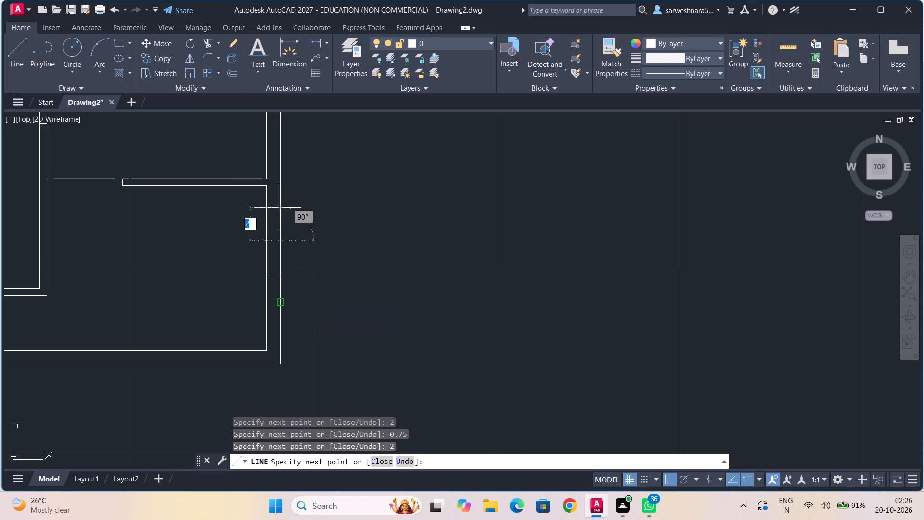
{"action": "key", "text": "1"}
{"action": "key", "text": "Return"}
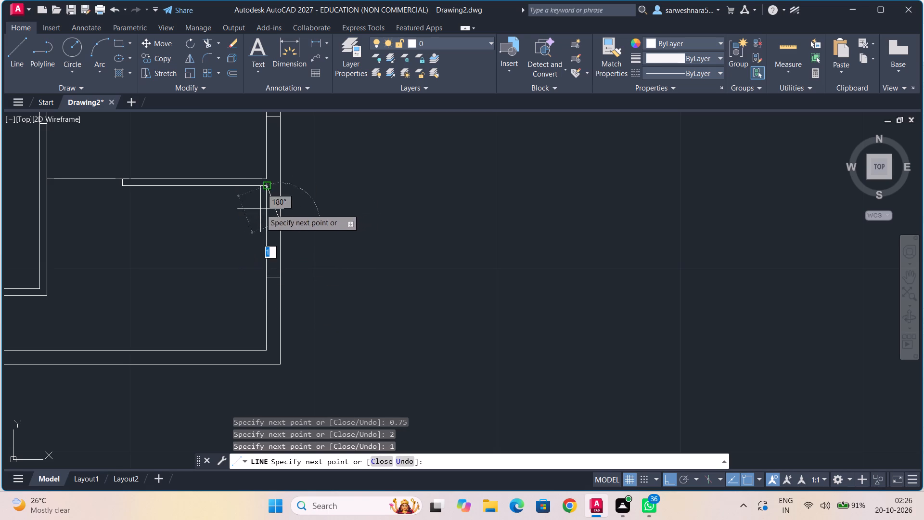
{"action": "type", "text": "0.75"}
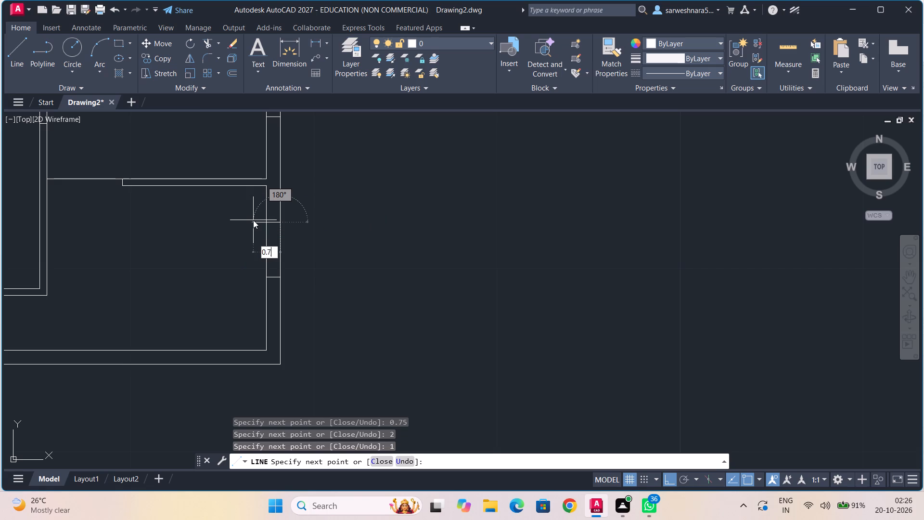
{"action": "key", "text": "Return"}
{"action": "key", "text": "Escape"}
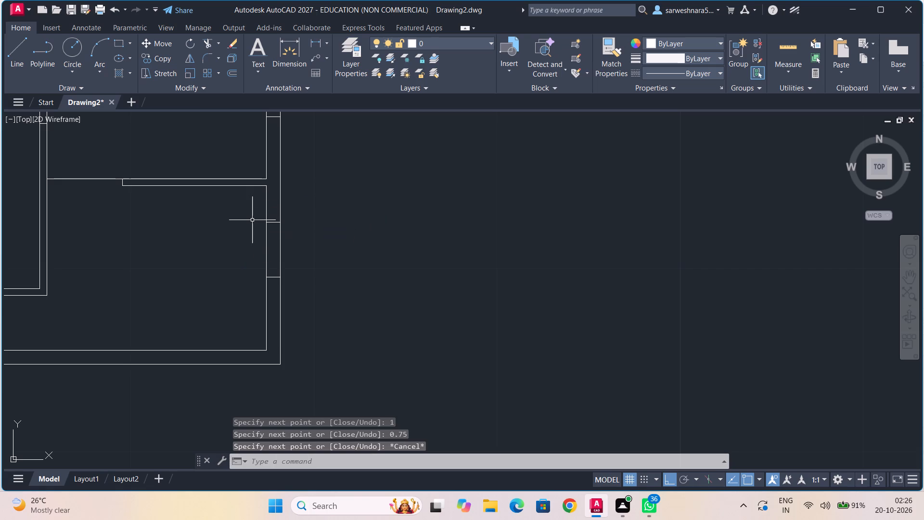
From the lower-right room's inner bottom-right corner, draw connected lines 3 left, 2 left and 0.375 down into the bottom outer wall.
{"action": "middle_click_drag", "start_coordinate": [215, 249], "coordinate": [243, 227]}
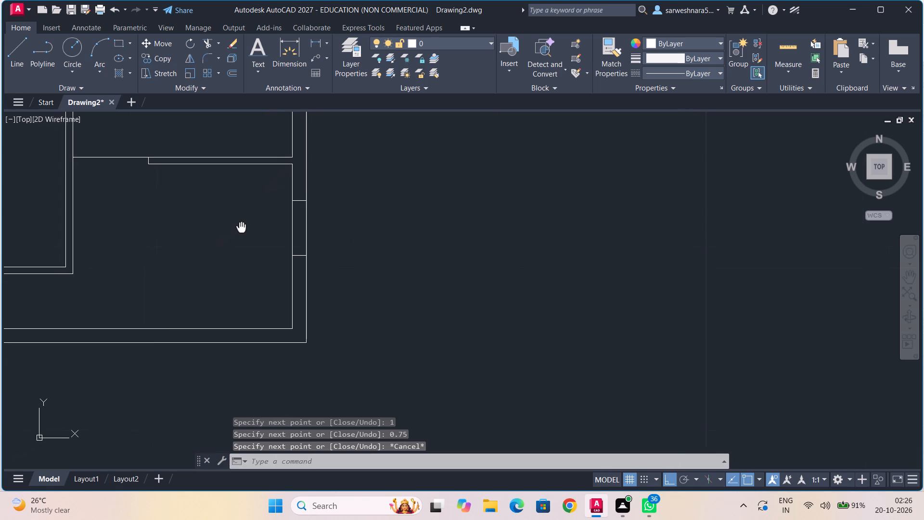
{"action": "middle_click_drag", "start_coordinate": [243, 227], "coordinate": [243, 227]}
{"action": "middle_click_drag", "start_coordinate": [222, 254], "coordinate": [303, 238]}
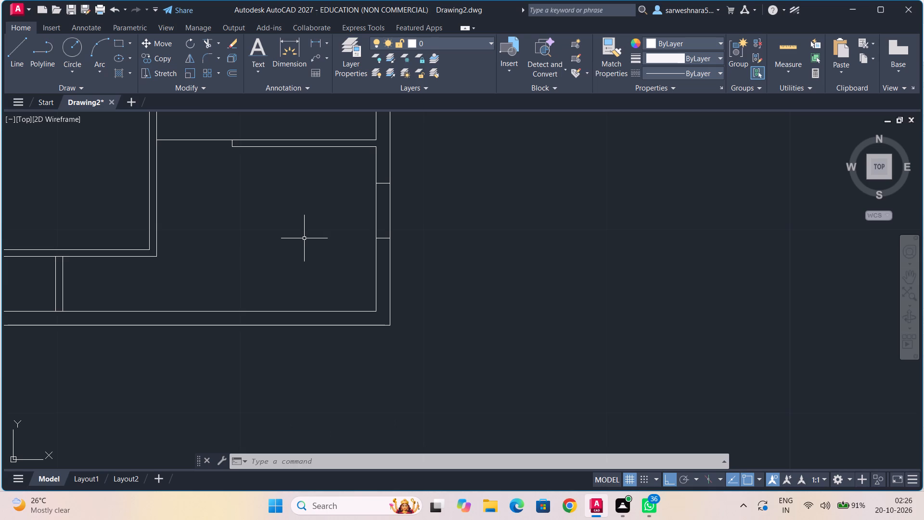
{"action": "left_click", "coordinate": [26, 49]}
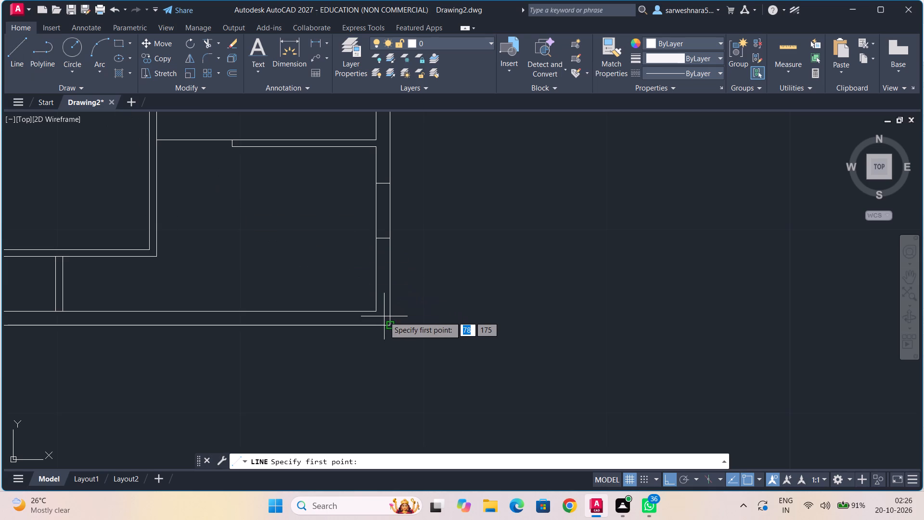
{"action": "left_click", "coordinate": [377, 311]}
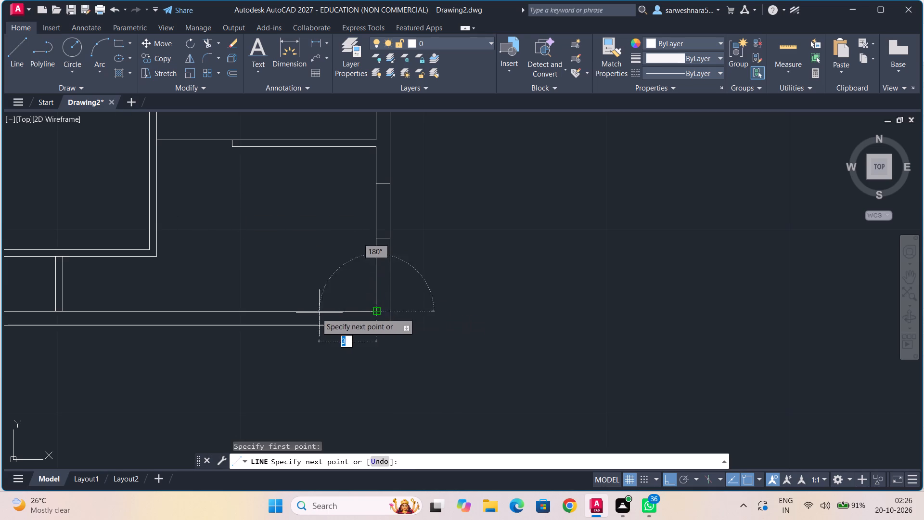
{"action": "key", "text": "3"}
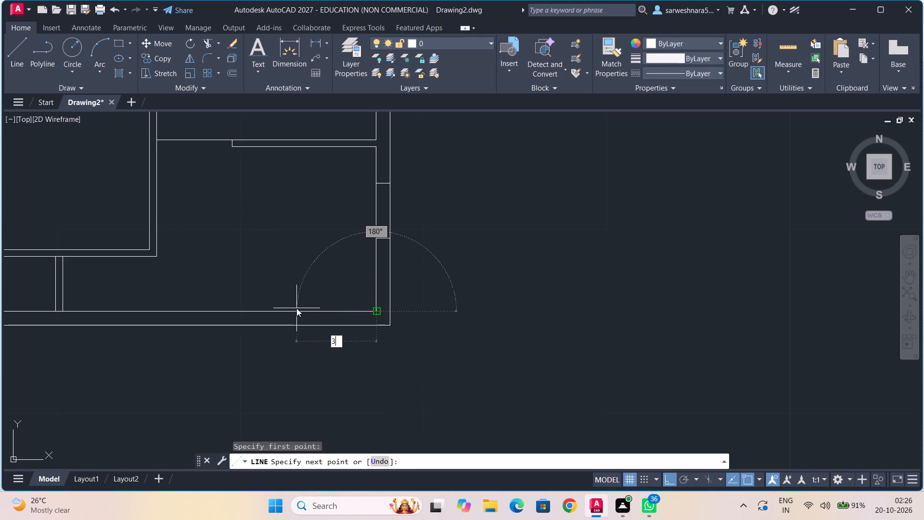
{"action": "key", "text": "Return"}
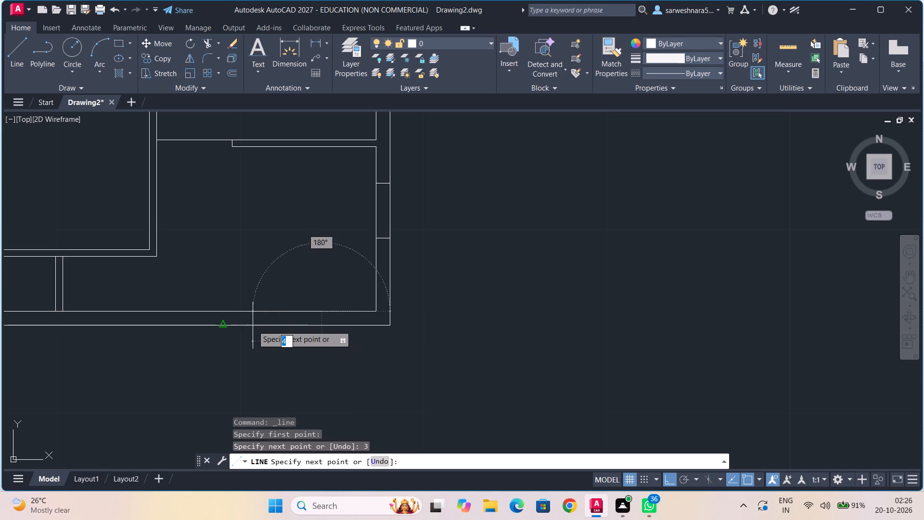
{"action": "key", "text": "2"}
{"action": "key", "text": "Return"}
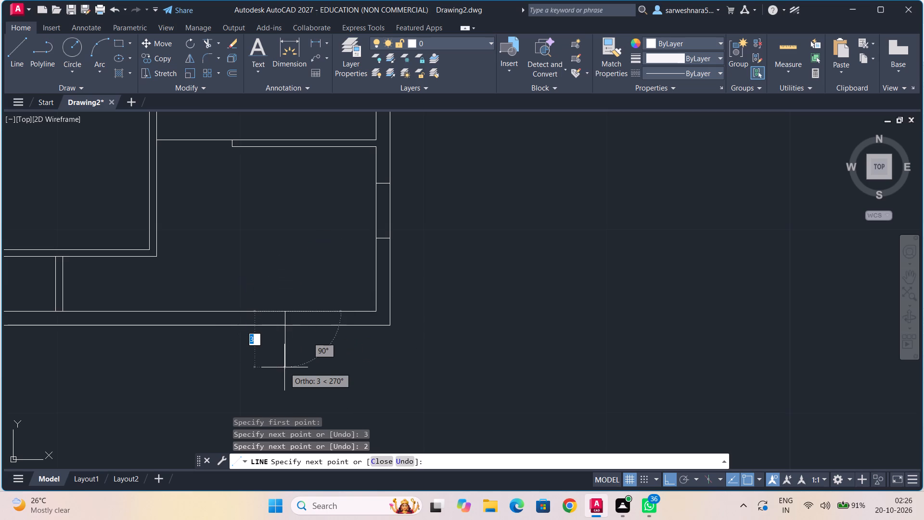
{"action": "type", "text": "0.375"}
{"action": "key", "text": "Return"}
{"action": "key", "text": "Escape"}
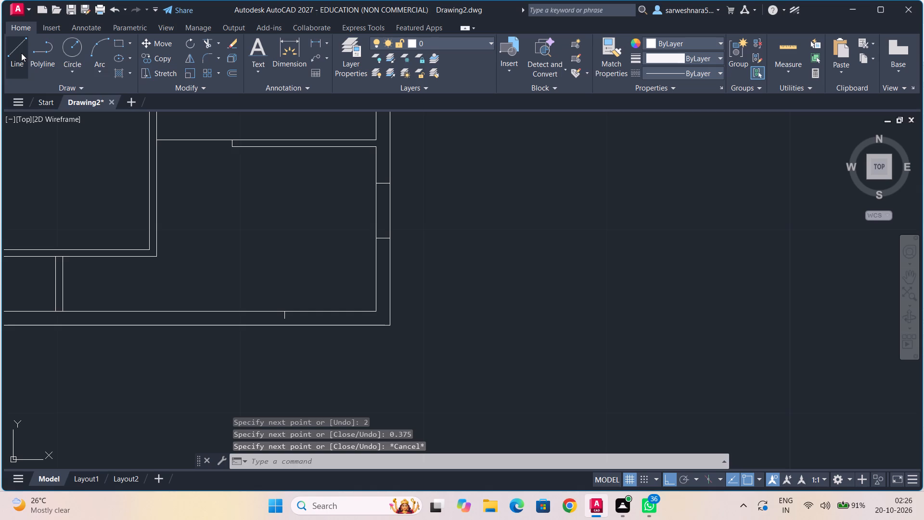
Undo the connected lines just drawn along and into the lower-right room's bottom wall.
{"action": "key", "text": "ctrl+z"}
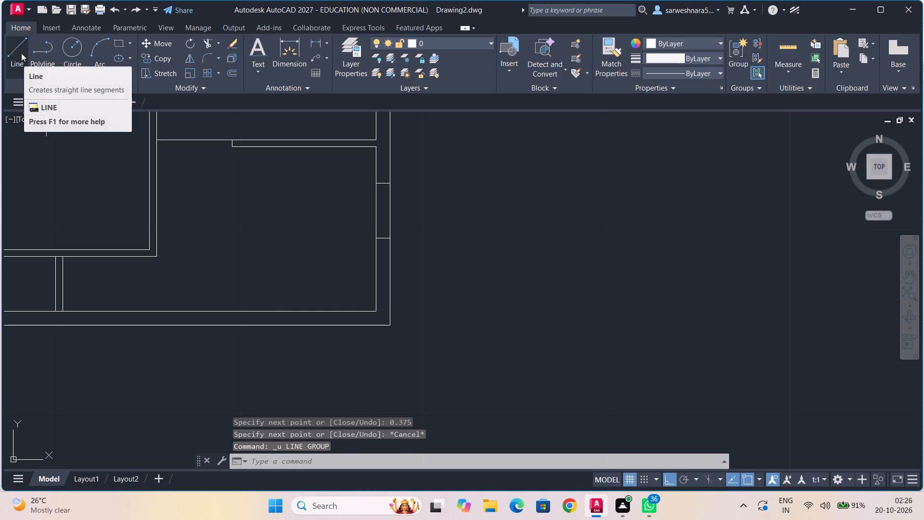
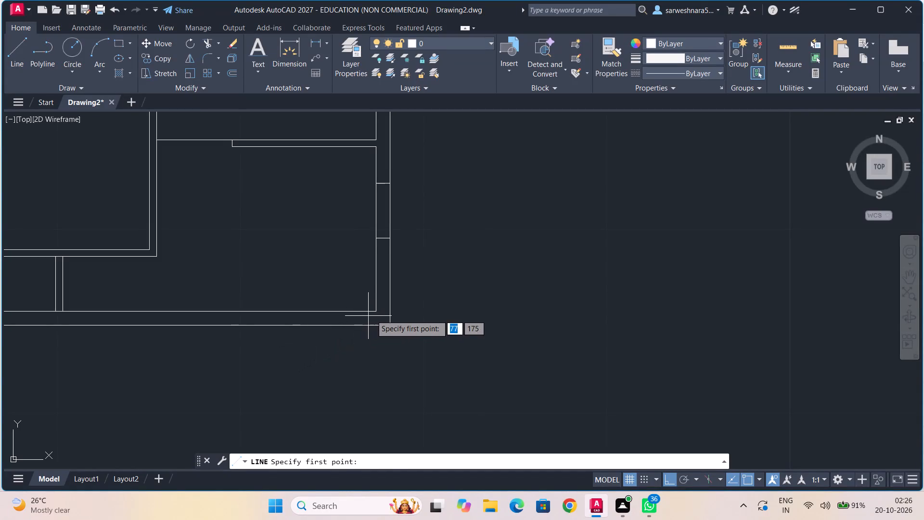
From the lower-right room's inner bottom-right corner, draw connected lines 4 left, 0.75 down, 4 left, 2 left and 0.754 up across the bottom outer wall.
{"action": "left_click", "coordinate": [375, 312]}
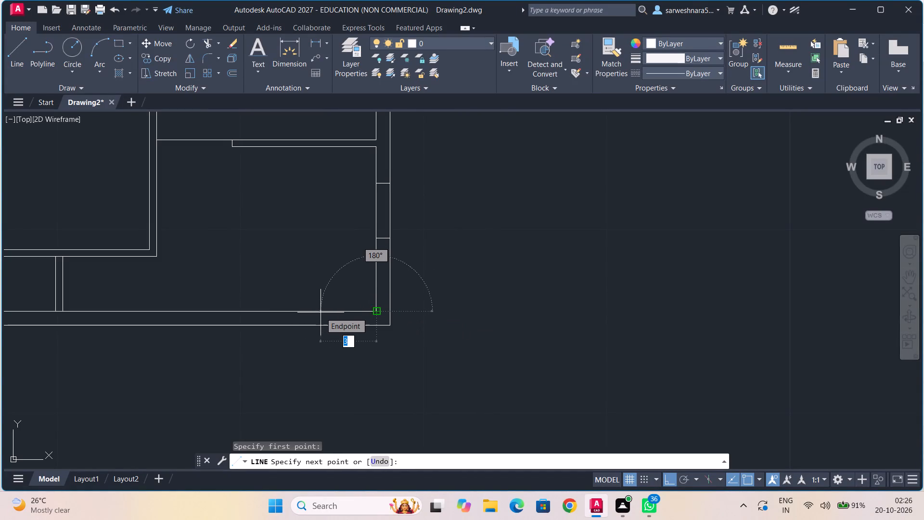
{"action": "key", "text": "4"}
{"action": "key", "text": "Return"}
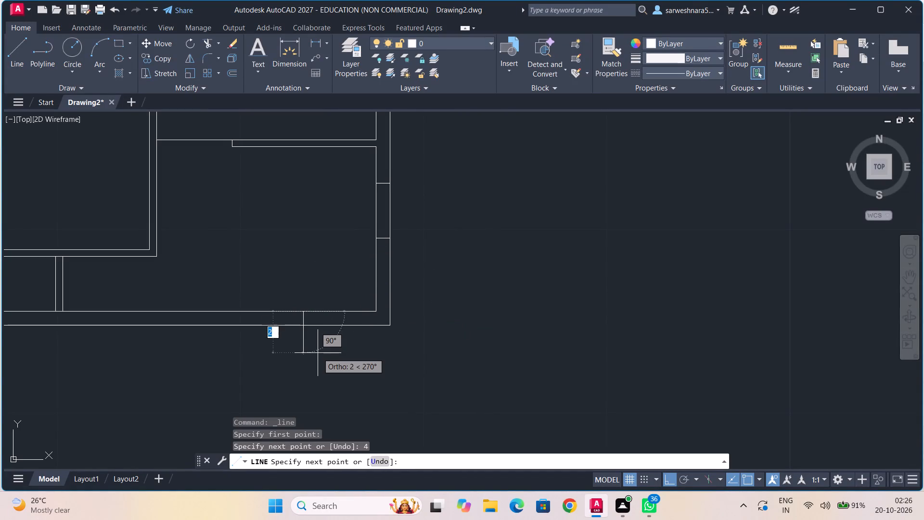
{"action": "type", "text": "0.75"}
{"action": "key", "text": "Return"}
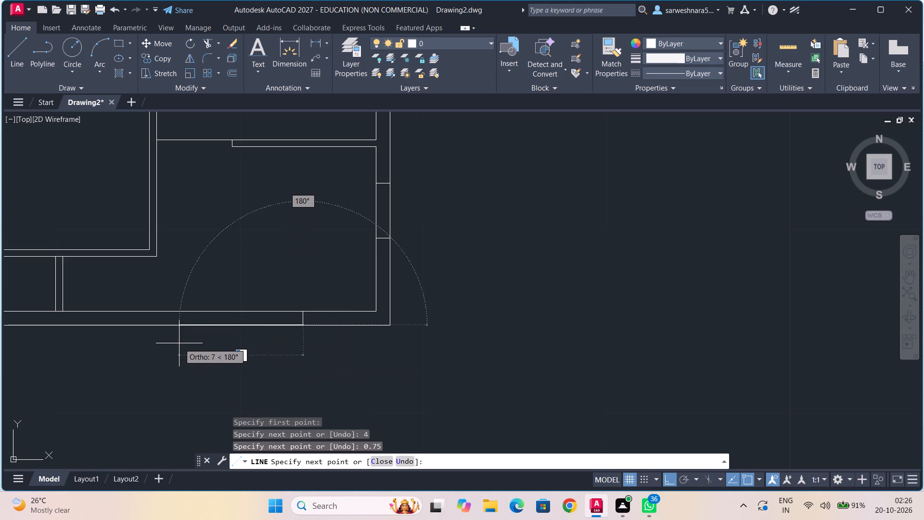
{"action": "key", "text": "4"}
{"action": "key", "text": "Return"}
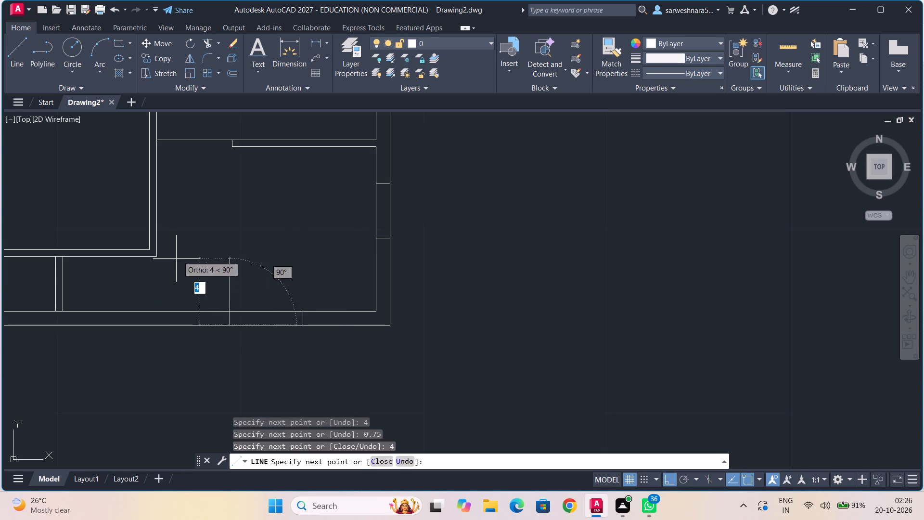
{"action": "key", "text": "2"}
{"action": "key", "text": "Return"}
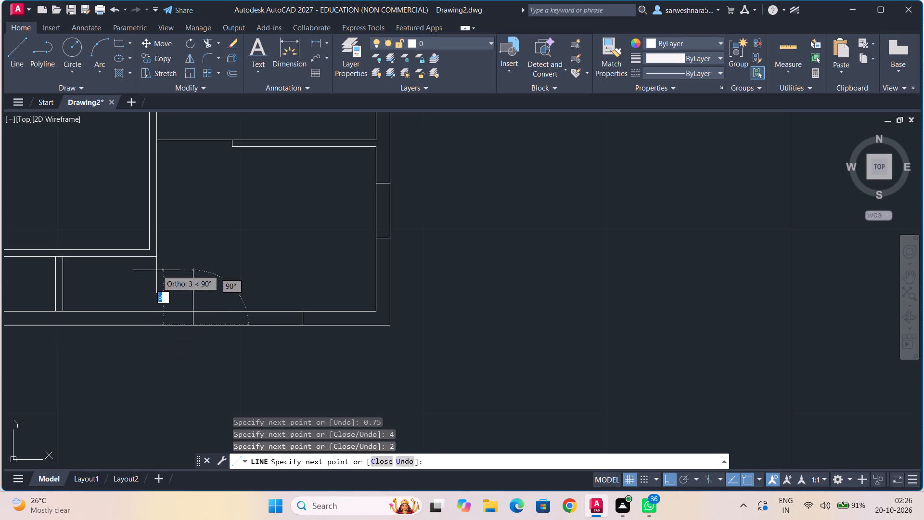
{"action": "type", "text": "0.754"}
{"action": "key", "text": "Return"}
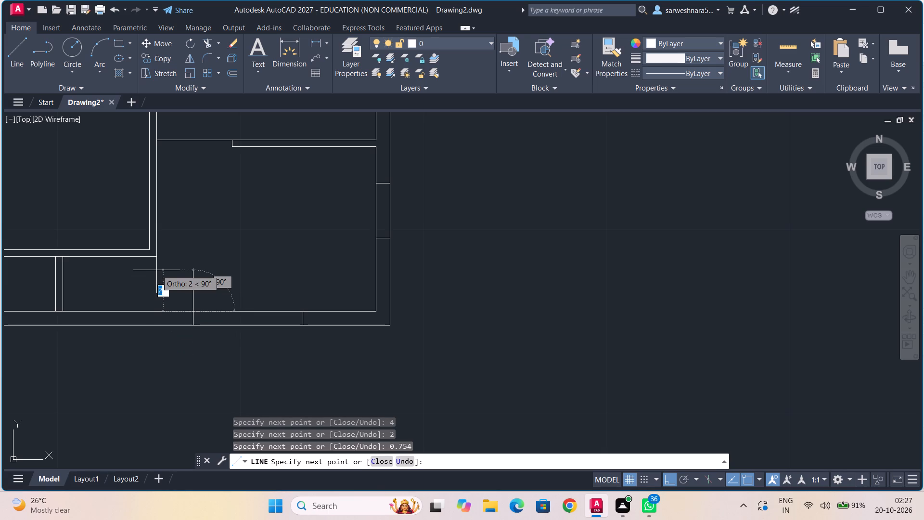
{"action": "key", "text": "Escape"}
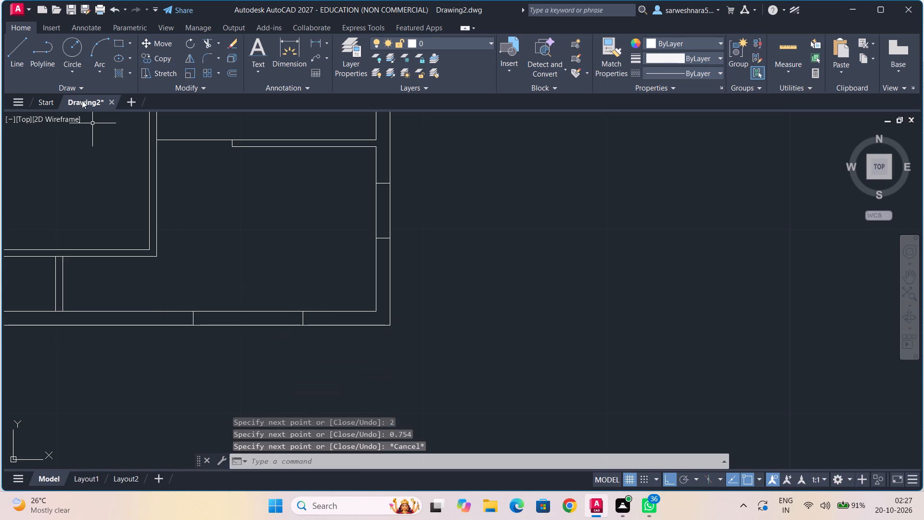
Draw the window's centre line between the midpoints of the two end lines in the bottom outer wall.
{"action": "left_click", "coordinate": [26, 60]}
{"action": "scroll", "coordinate": [202, 278], "scroll_direction": "up", "scroll_amount": 1}
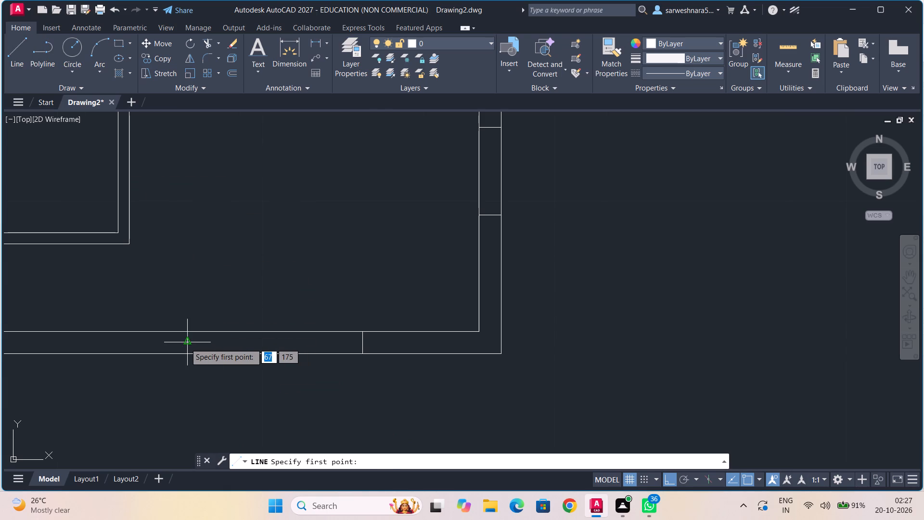
{"action": "left_click_drag", "start_coordinate": [185, 343], "coordinate": [192, 343]}
{"action": "left_click", "coordinate": [364, 345]}
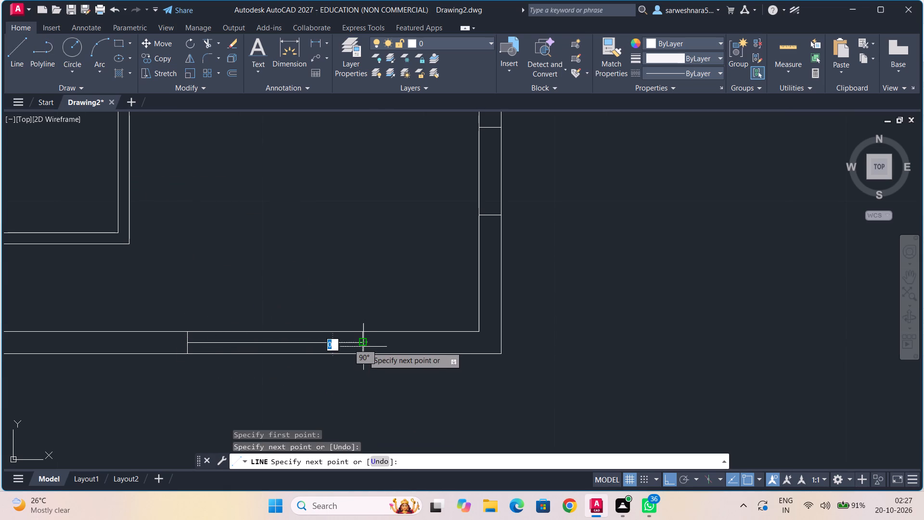
{"action": "key", "text": "Escape"}
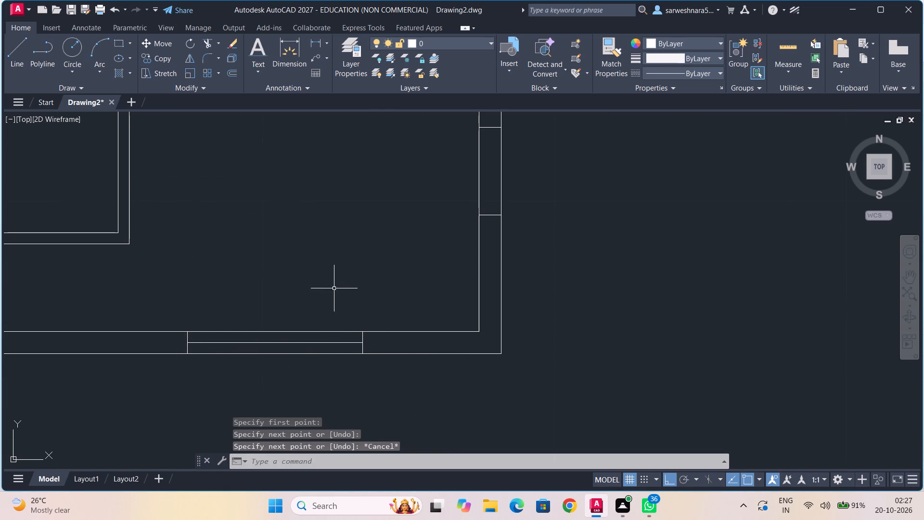
From the outer corner where the upper-left room's partitions meet, draw connected lines 2 up, 0.375 left and 2 down through the vertical partition.
{"action": "middle_click_drag", "start_coordinate": [279, 286], "coordinate": [423, 277]}
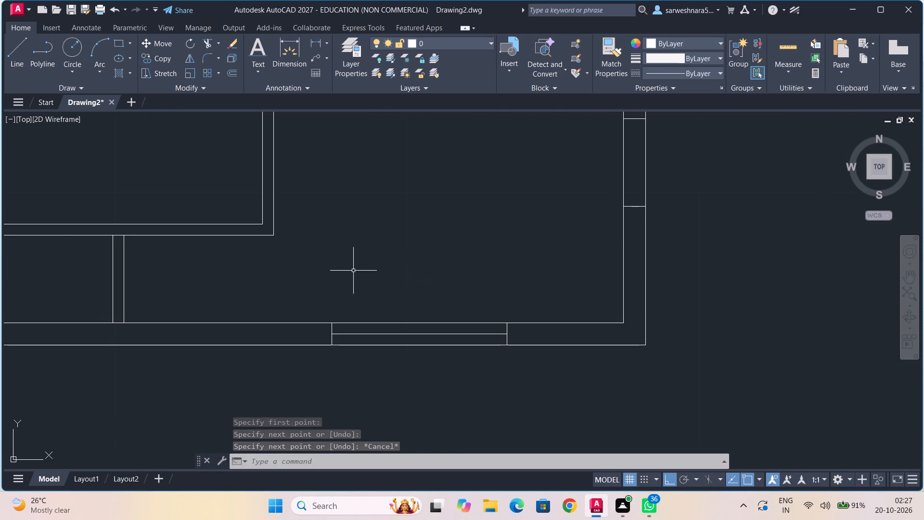
{"action": "middle_click_drag", "start_coordinate": [353, 271], "coordinate": [452, 259]}
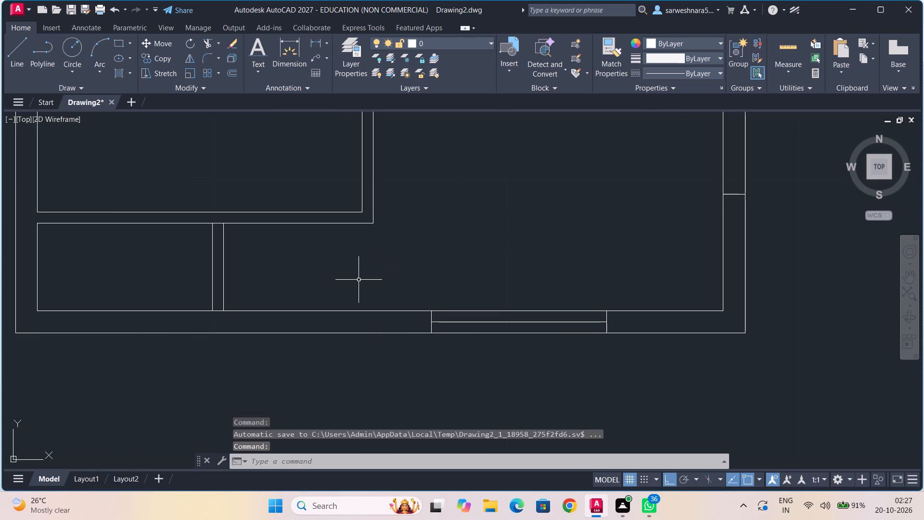
{"action": "middle_click_drag", "start_coordinate": [364, 261], "coordinate": [354, 335]}
{"action": "left_click", "coordinate": [23, 48]}
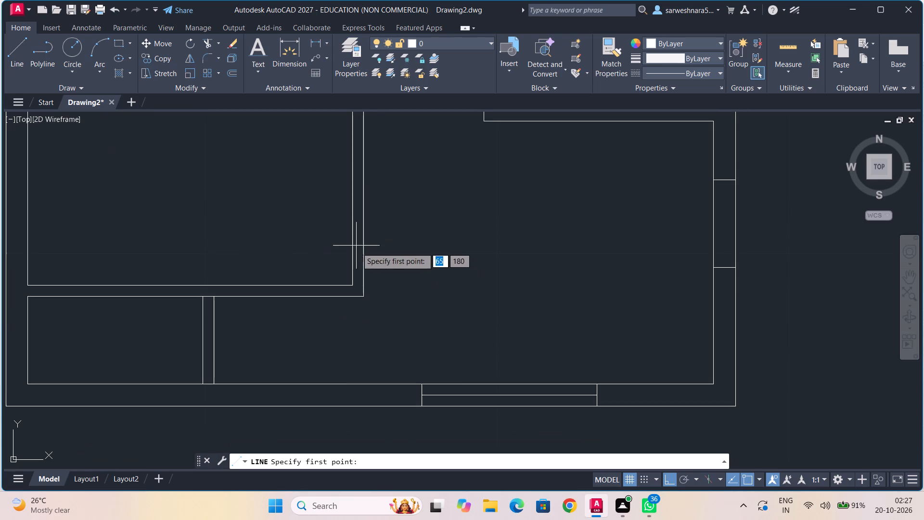
{"action": "left_click", "coordinate": [366, 295]}
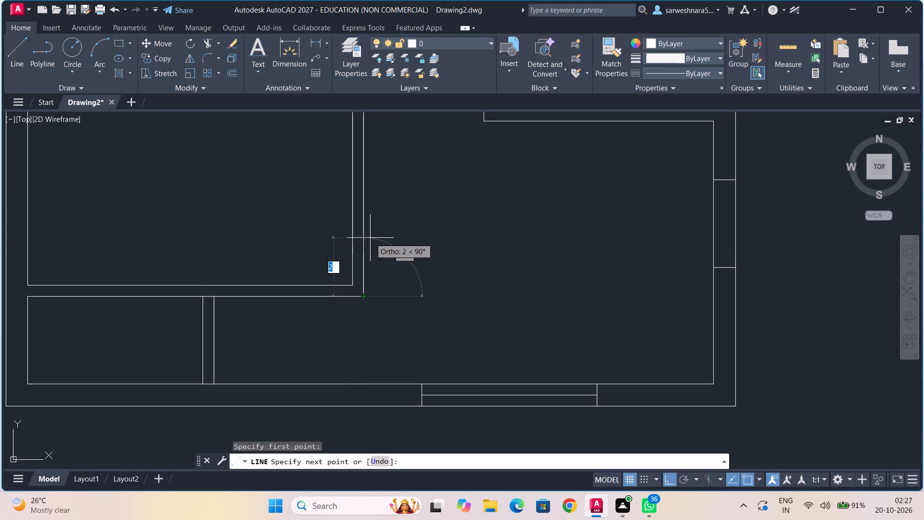
{"action": "key", "text": "2"}
{"action": "key", "text": "Return"}
{"action": "type", "text": "0.375"}
{"action": "key", "text": "Return"}
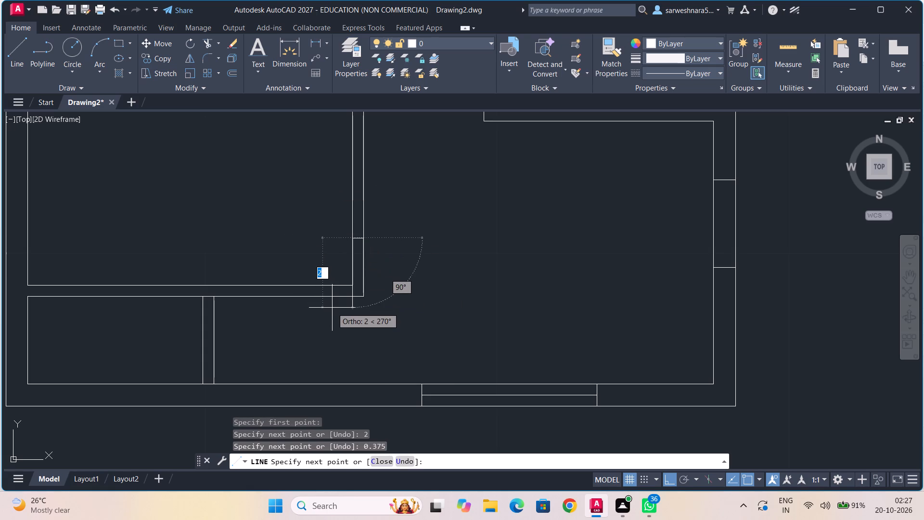
{"action": "key", "text": "2"}
{"action": "key", "text": "Return"}
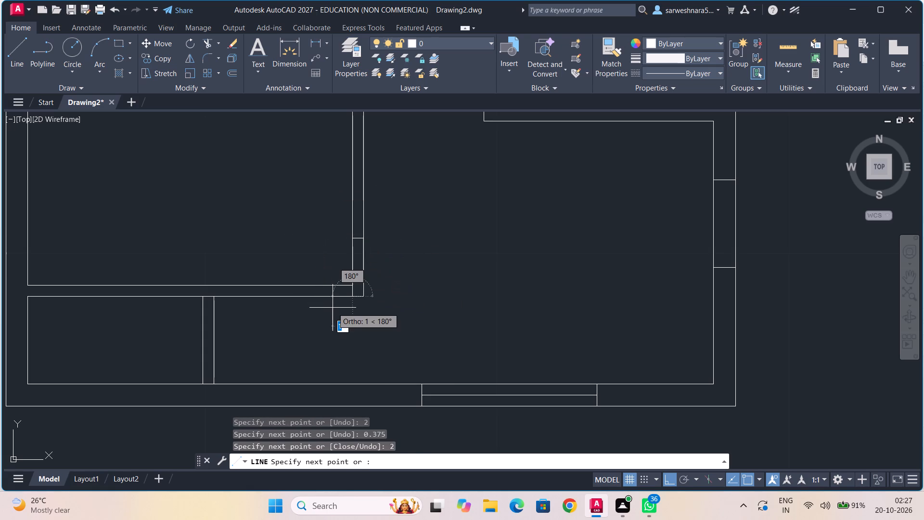
{"action": "key", "text": "Escape"}
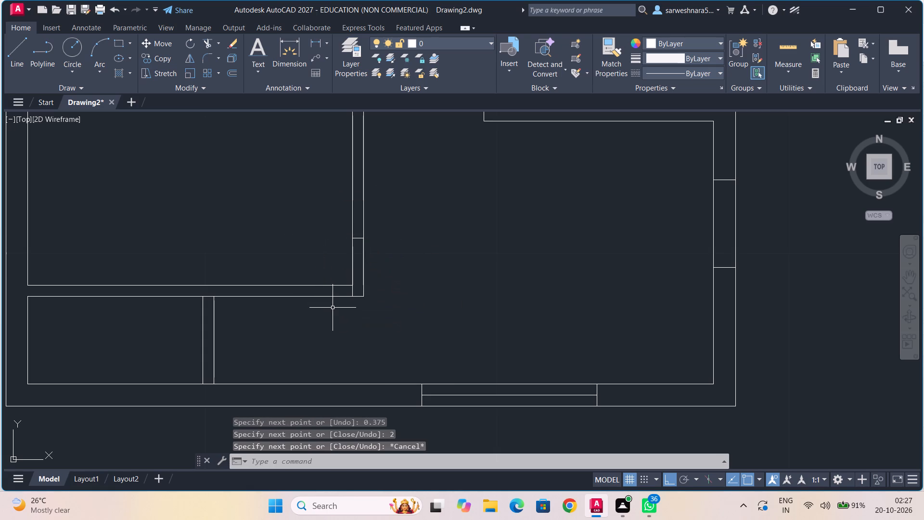
From the upper-left room's inner bottom-right corner, draw connected lines 0.5 left and 0.375 down across the horizontal partition.
{"action": "middle_click_drag", "start_coordinate": [345, 298], "coordinate": [279, 325]}
{"action": "left_click", "coordinate": [15, 48]}
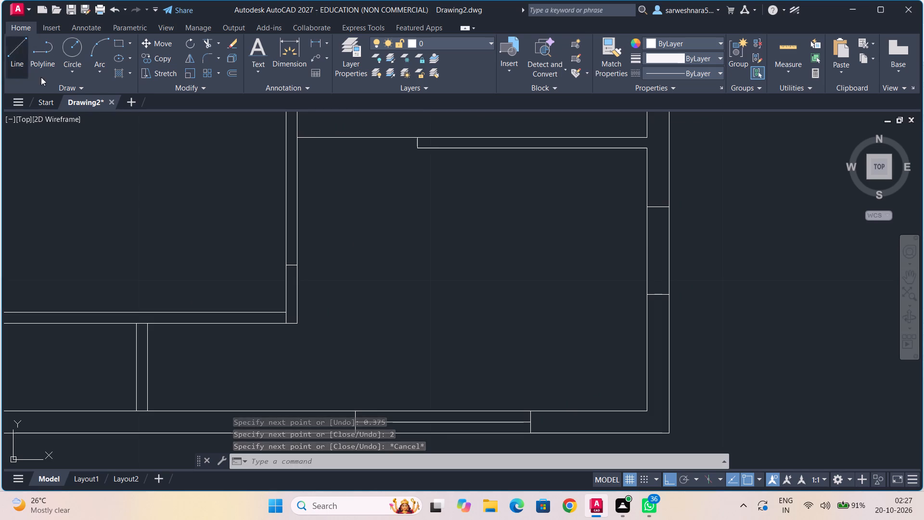
{"action": "scroll", "coordinate": [257, 252], "scroll_direction": "up", "scroll_amount": 1}
{"action": "left_click", "coordinate": [304, 349]}
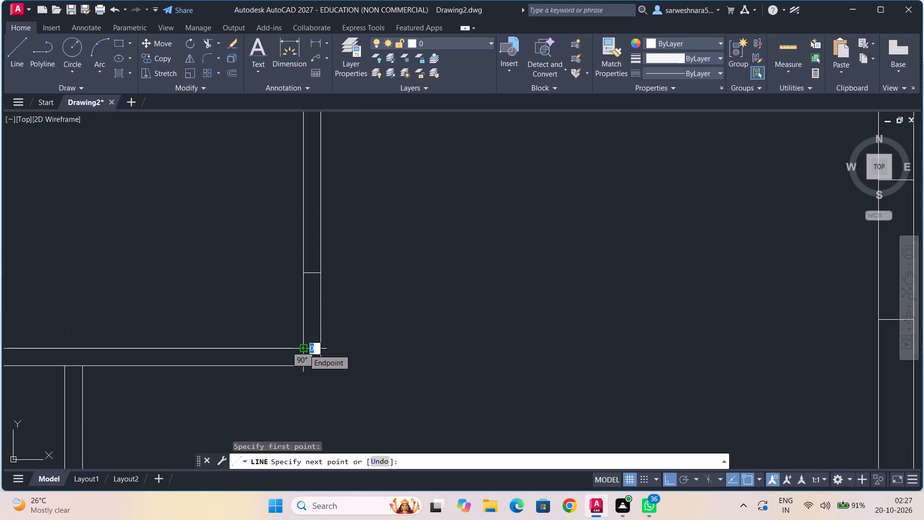
{"action": "type", "text": "0.5"}
{"action": "key", "text": "Return"}
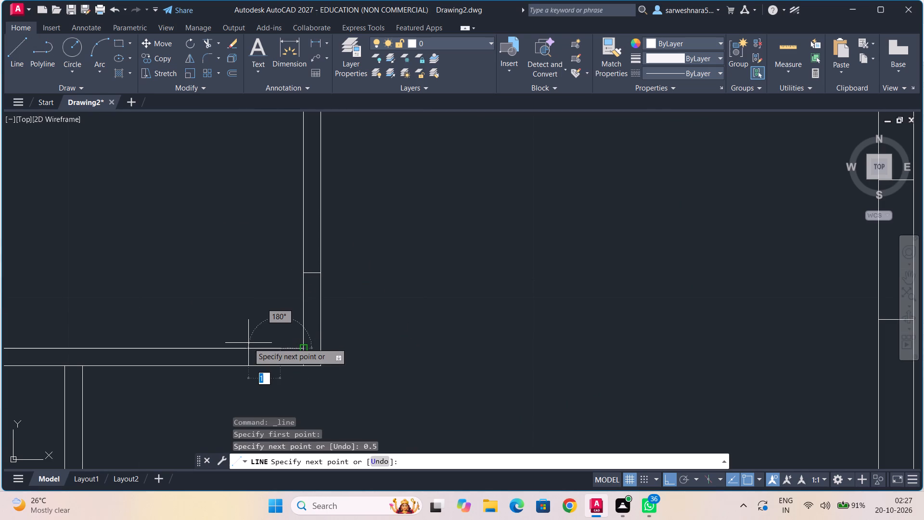
{"action": "type", "text": "0.375"}
{"action": "key", "text": "Return"}
{"action": "key", "text": "Escape"}
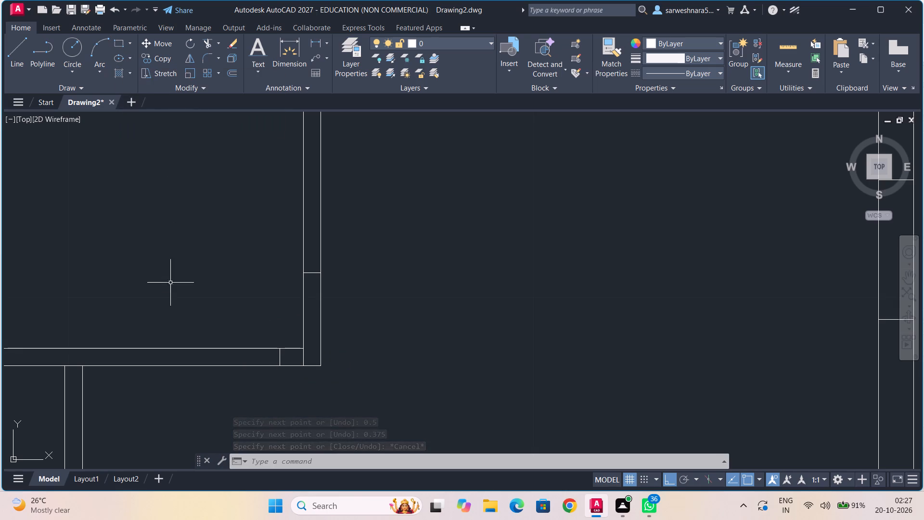
From the top of the short vertical partition's right face, draw connected lines 1 right and 0.375 up across the horizontal partition.
{"action": "middle_click_drag", "start_coordinate": [170, 290], "coordinate": [208, 237]}
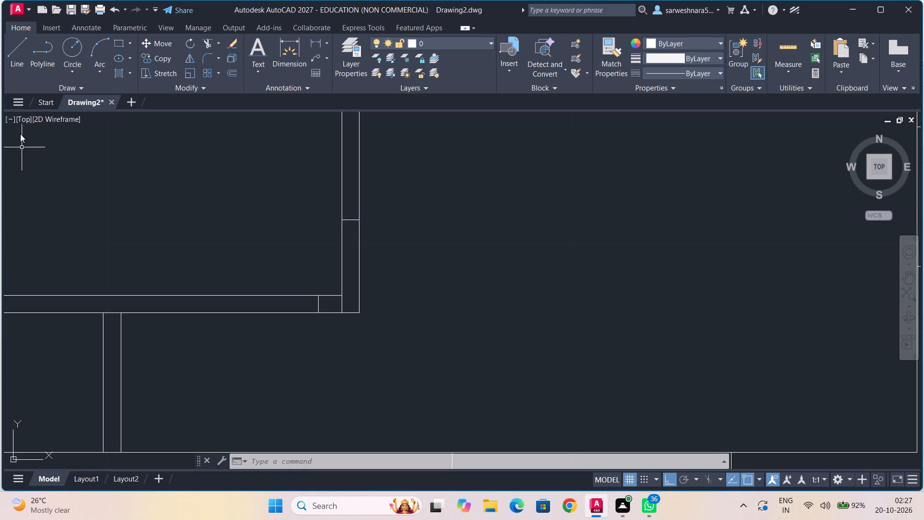
{"action": "left_click", "coordinate": [18, 63]}
{"action": "left_click", "coordinate": [119, 313]}
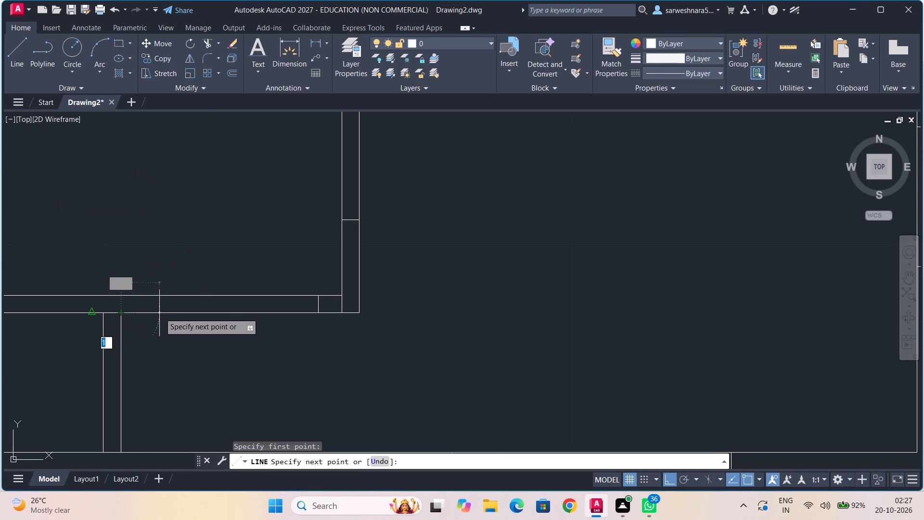
{"action": "key", "text": "1"}
{"action": "key", "text": "Return"}
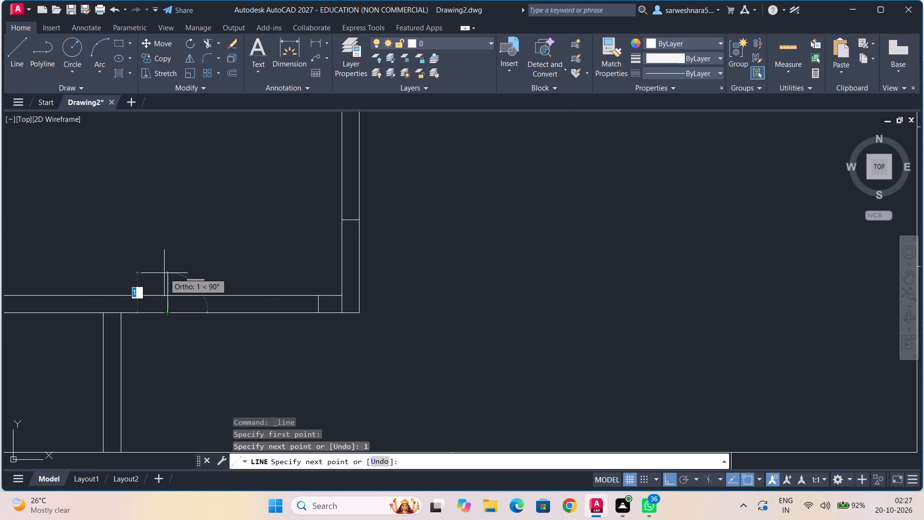
{"action": "type", "text": "0.375"}
{"action": "key", "text": "Return"}
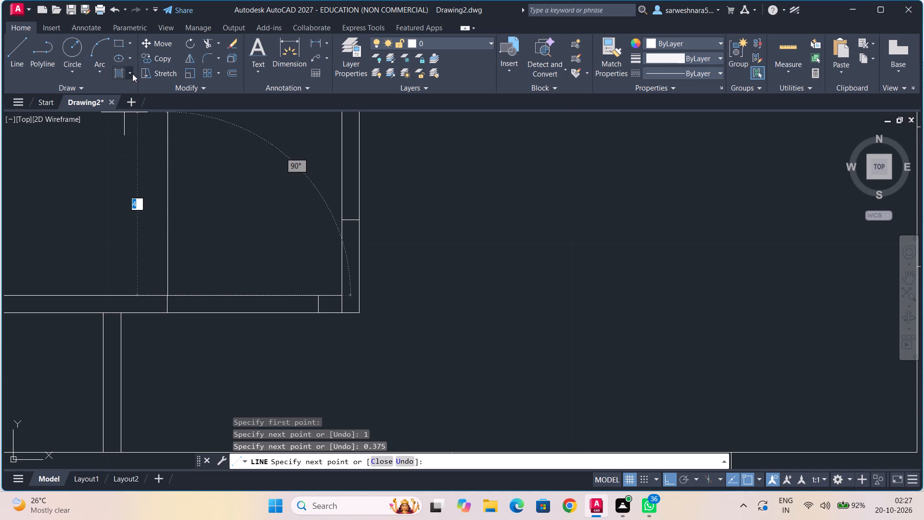
Trim the horizontal partition's upper line between the two new opening end lines.
{"action": "left_click", "coordinate": [208, 41]}
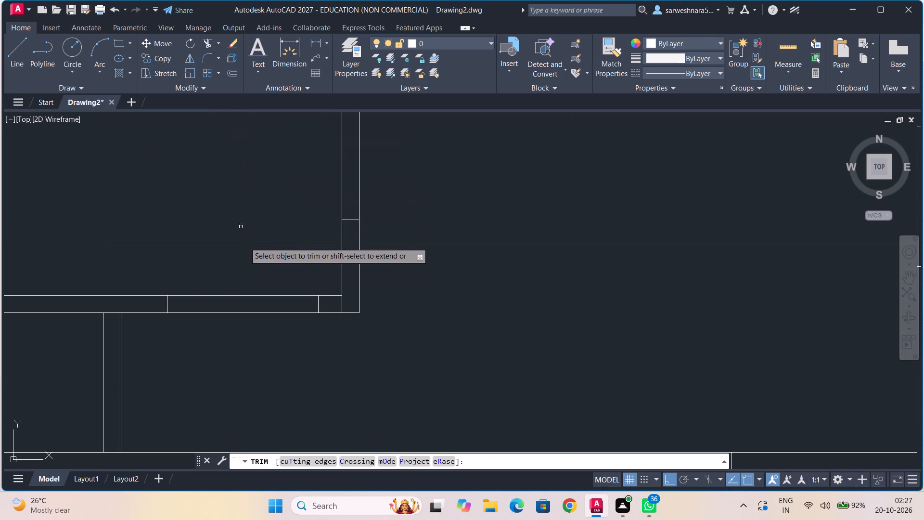
{"action": "left_click", "coordinate": [248, 294]}
From the top of the short vertical partition's left face, draw connected lines 4 left and 0.375 up across the horizontal partition.
{"action": "middle_click_drag", "start_coordinate": [237, 355], "coordinate": [255, 343]}
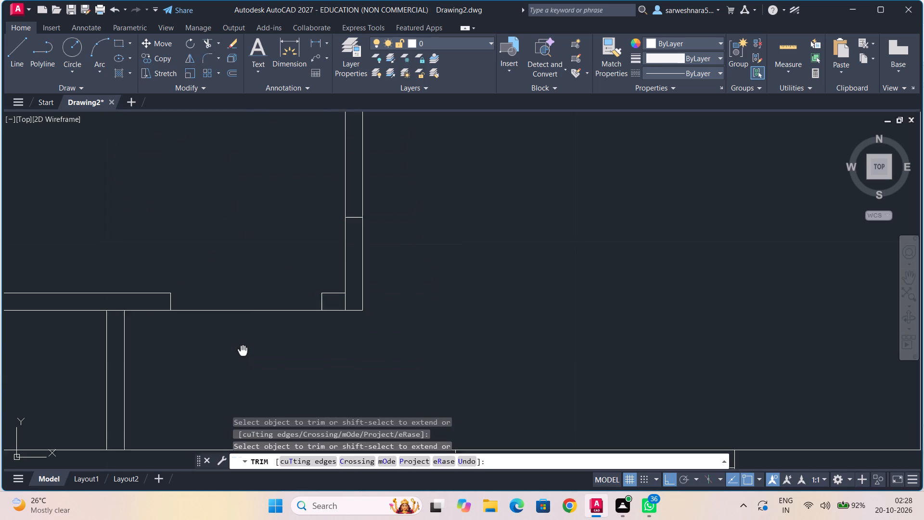
{"action": "middle_click_drag", "start_coordinate": [255, 343], "coordinate": [302, 290]}
{"action": "scroll", "coordinate": [297, 307], "scroll_direction": "down", "scroll_amount": 1}
{"action": "middle_click_drag", "start_coordinate": [295, 310], "coordinate": [378, 337]}
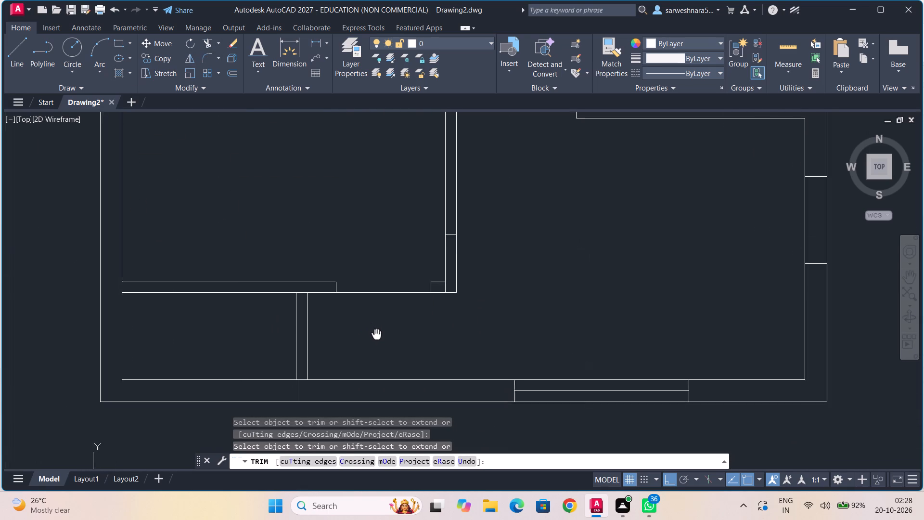
{"action": "middle_click_drag", "start_coordinate": [378, 337], "coordinate": [378, 337]}
{"action": "left_click", "coordinate": [18, 57]}
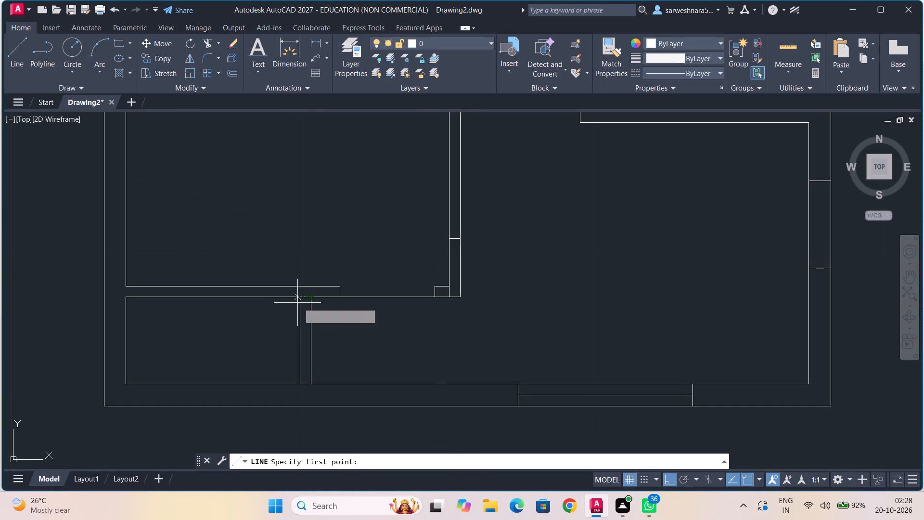
{"action": "left_click", "coordinate": [301, 299]}
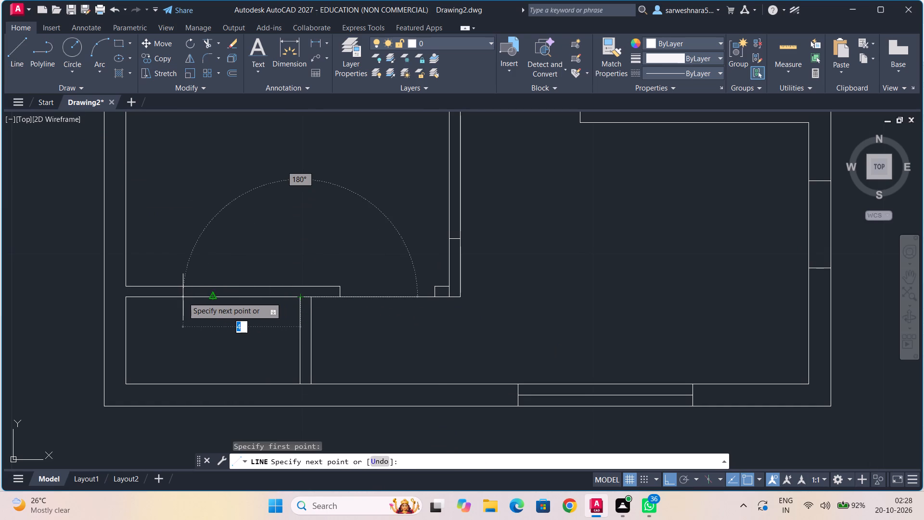
{"action": "key", "text": "4"}
{"action": "key", "text": "Return"}
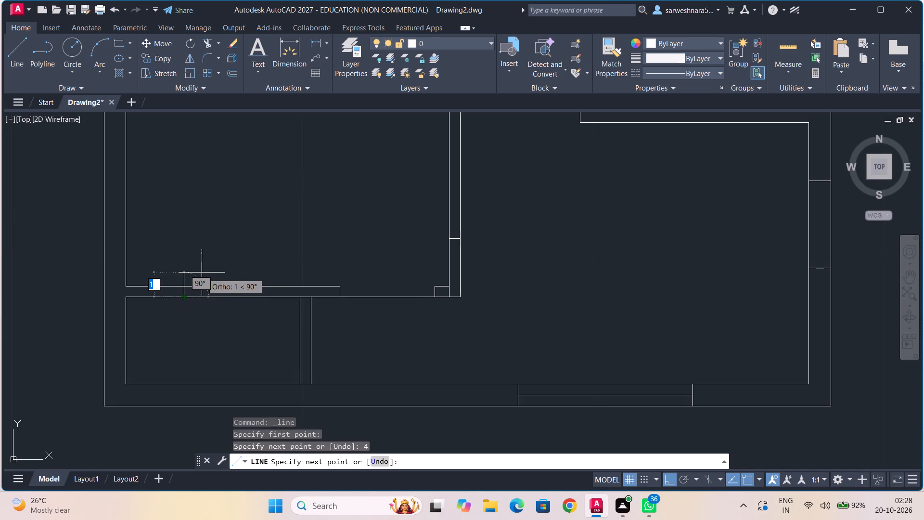
{"action": "type", "text": "0.375"}
{"action": "key", "text": "Return"}
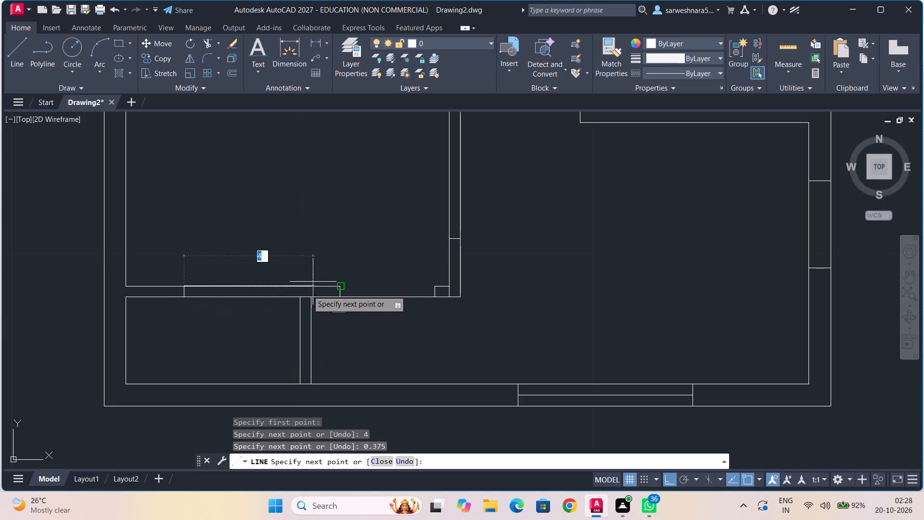
{"action": "key", "text": "Escape"}
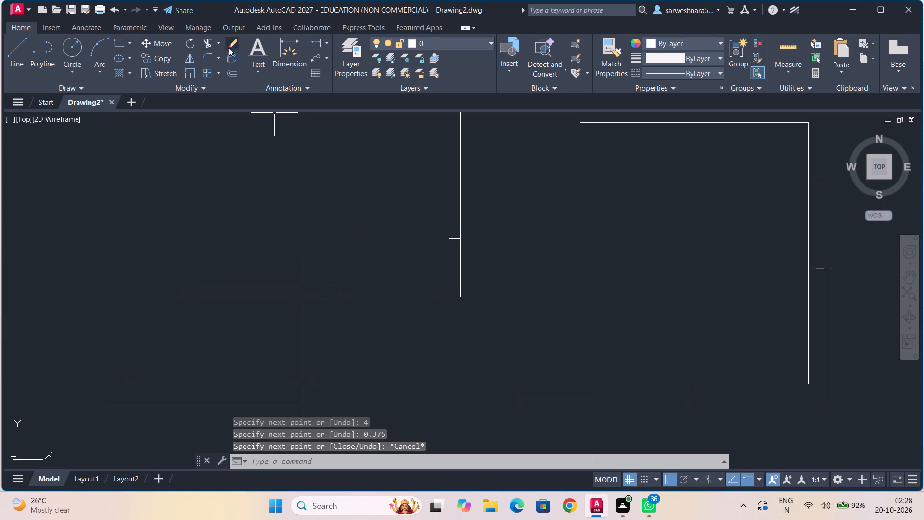
Trim the horizontal partition's lower line between the short partition's faces and its upper line left of the new end line.
{"action": "left_click", "coordinate": [208, 42]}
{"action": "left_click", "coordinate": [307, 297]}
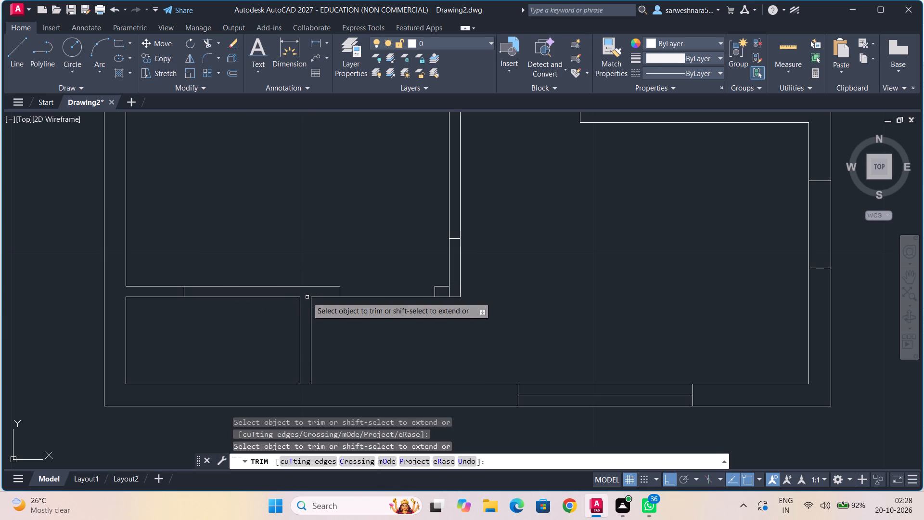
{"action": "left_click", "coordinate": [155, 286]}
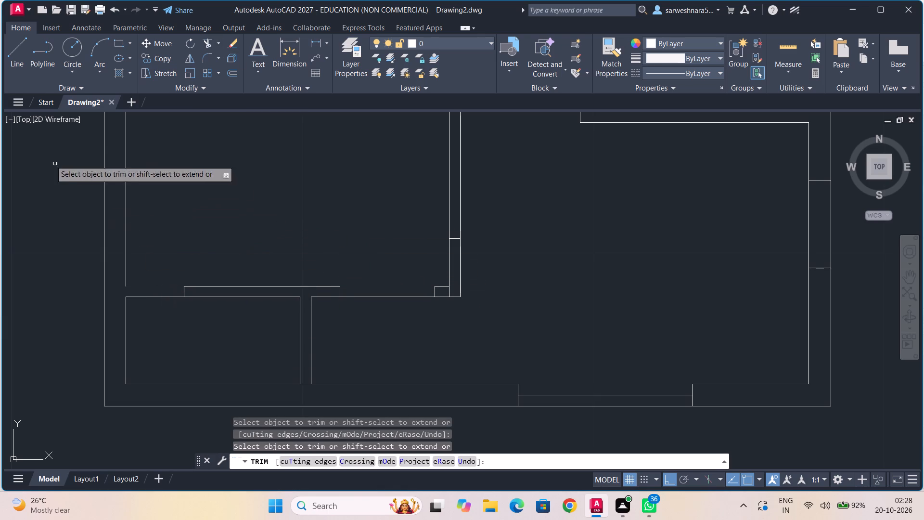
From the horizontal partition's lower line at the west outer wall's inner face, draw connected lines 2 up, 0.75 left, 2 down and 0.75 right.
{"action": "left_click", "coordinate": [14, 57]}
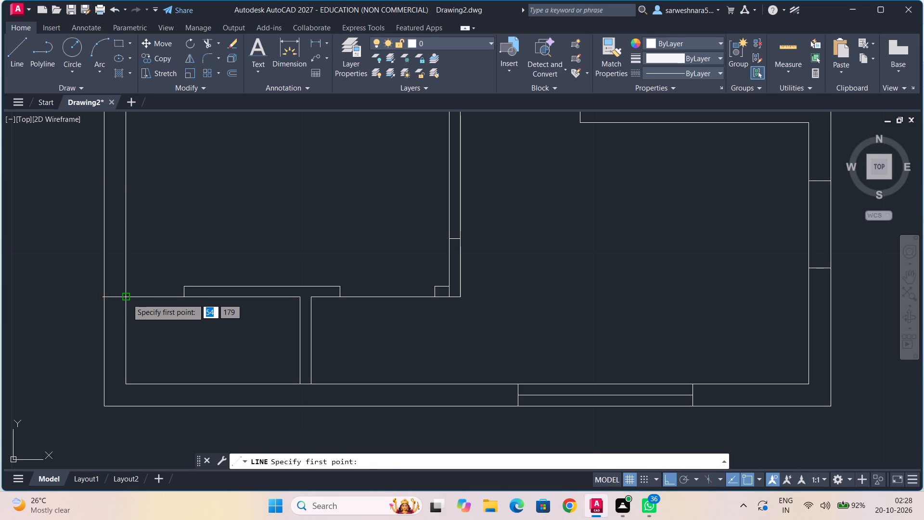
{"action": "left_click", "coordinate": [127, 299]}
{"action": "key", "text": "2"}
{"action": "key", "text": "Return"}
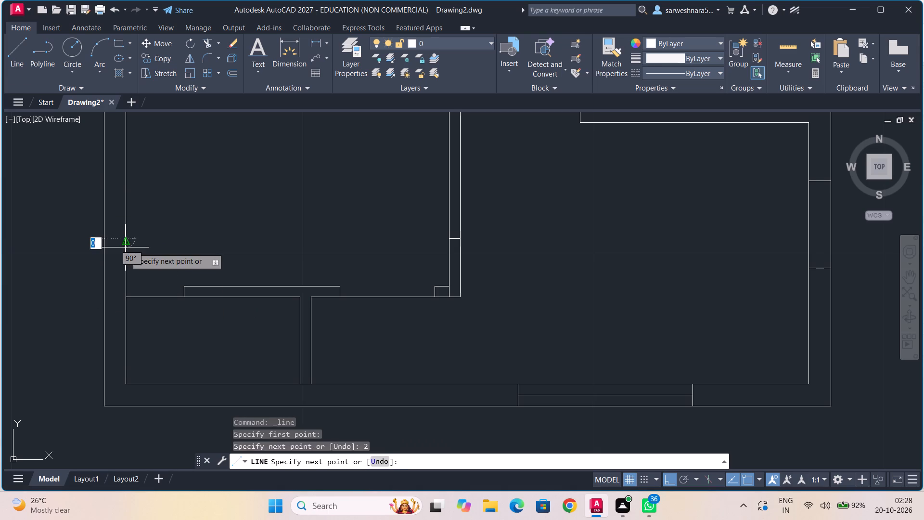
{"action": "type", "text": "0.75"}
{"action": "key", "text": "Return"}
{"action": "type", "text": "24"}
{"action": "key", "text": "BackSpace"}
{"action": "key", "text": "Return"}
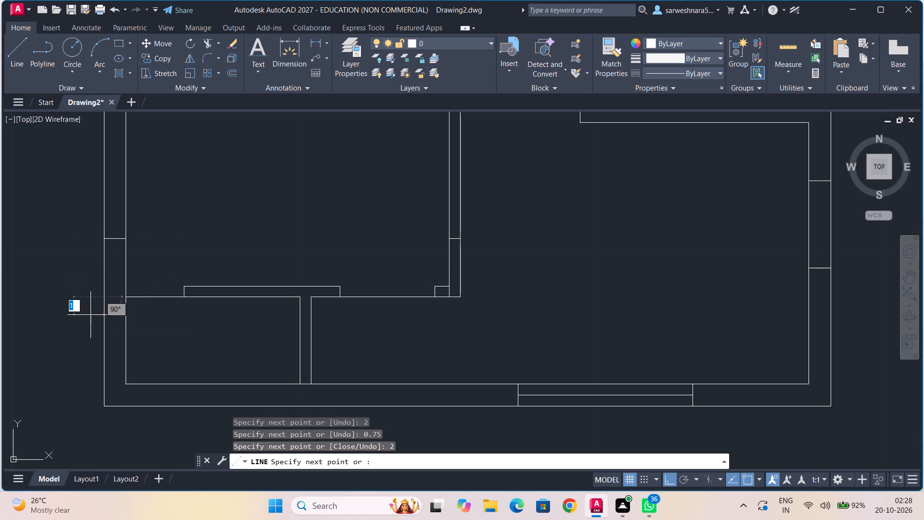
{"action": "type", "text": "0.75"}
{"action": "key", "text": "Return"}
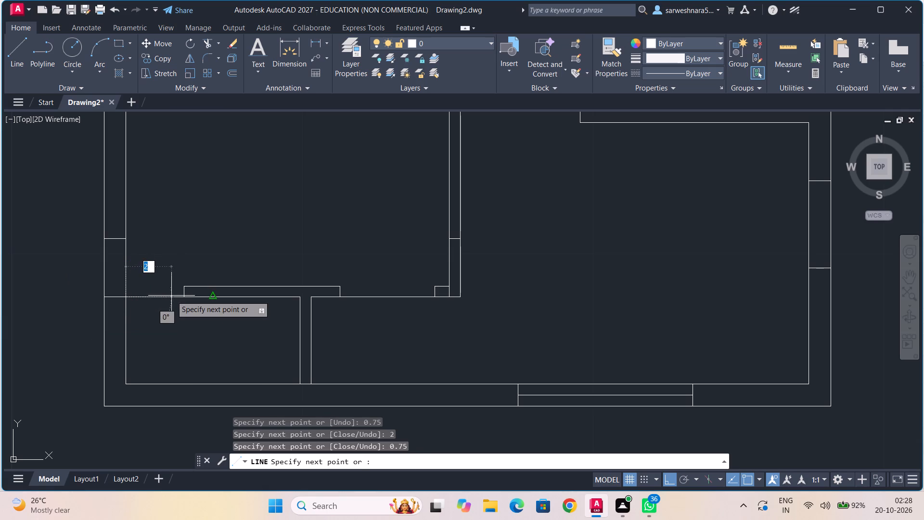
{"action": "key", "text": "Escape"}
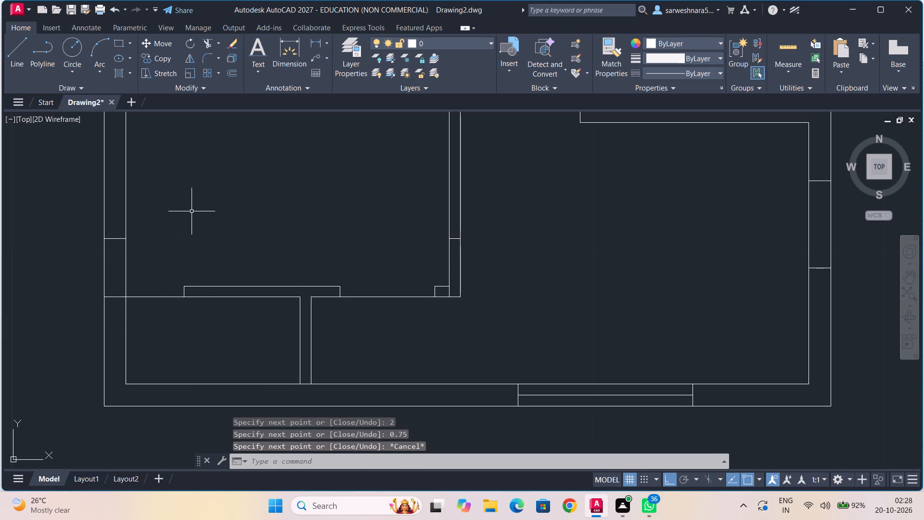
From the foot of the short vertical partition's left face, draw connected lines 1 left, 1 left, 0.75 down, 2 left and 1 left along the bottom wall.
{"action": "middle_click_drag", "start_coordinate": [197, 256], "coordinate": [223, 231]}
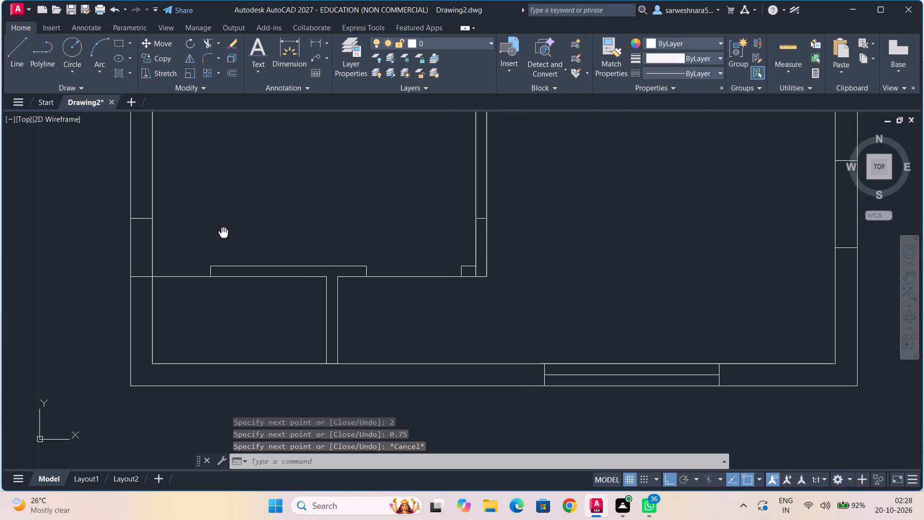
{"action": "middle_click_drag", "start_coordinate": [223, 231], "coordinate": [226, 204]}
{"action": "middle_click_drag", "start_coordinate": [250, 294], "coordinate": [244, 255]}
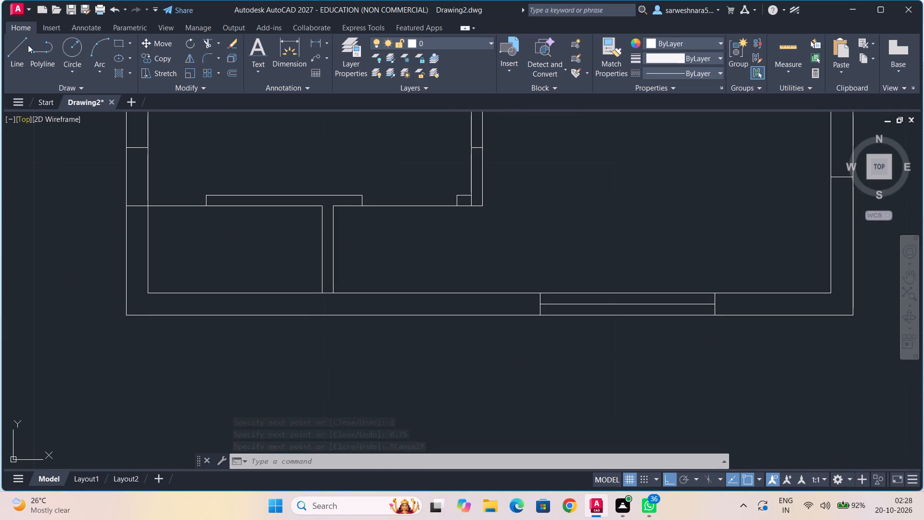
{"action": "left_click", "coordinate": [13, 46]}
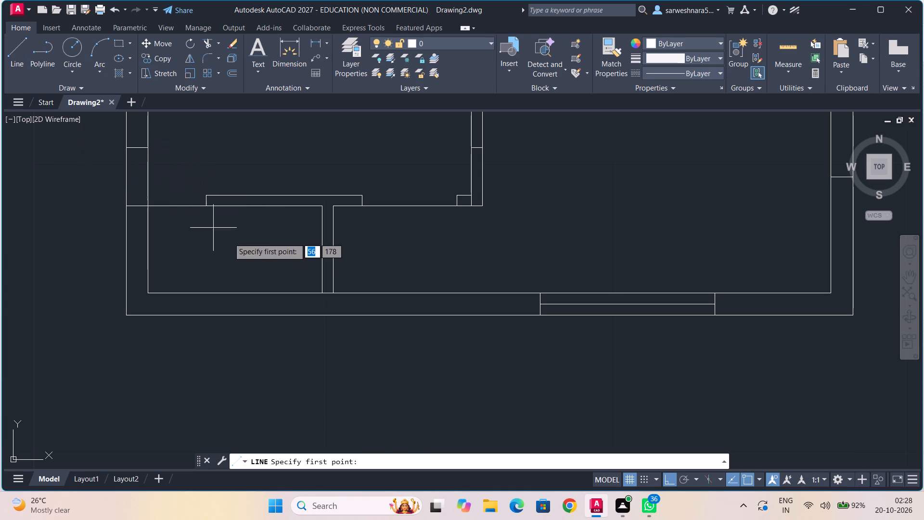
{"action": "left_click", "coordinate": [321, 291]}
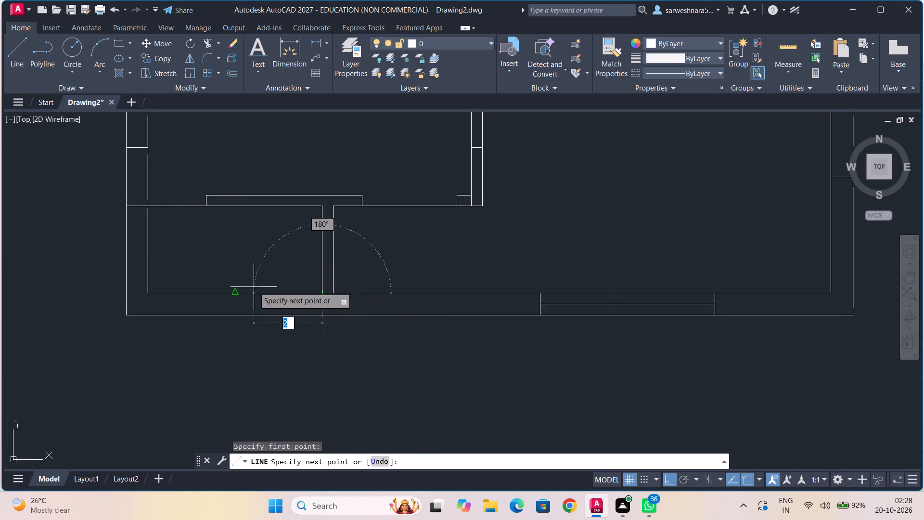
{"action": "key", "text": "1"}
{"action": "key", "text": "Return"}
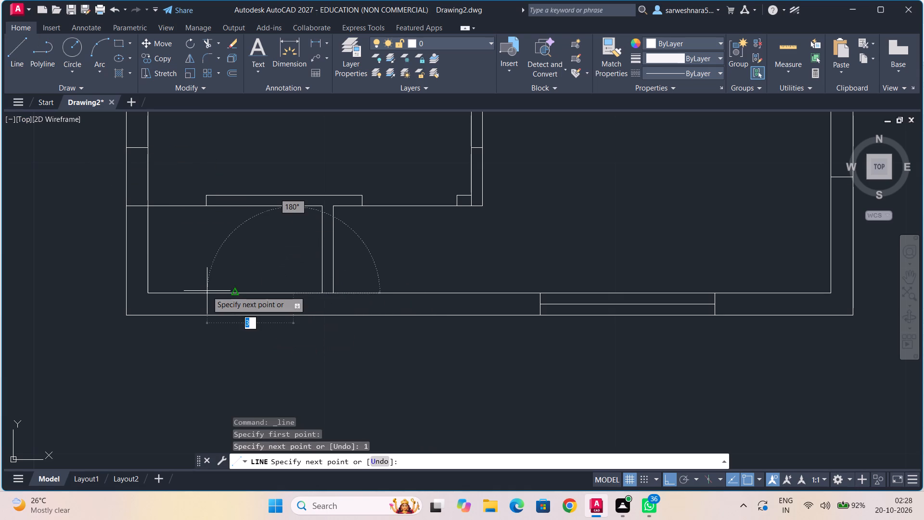
{"action": "key", "text": "1"}
{"action": "key", "text": "Return"}
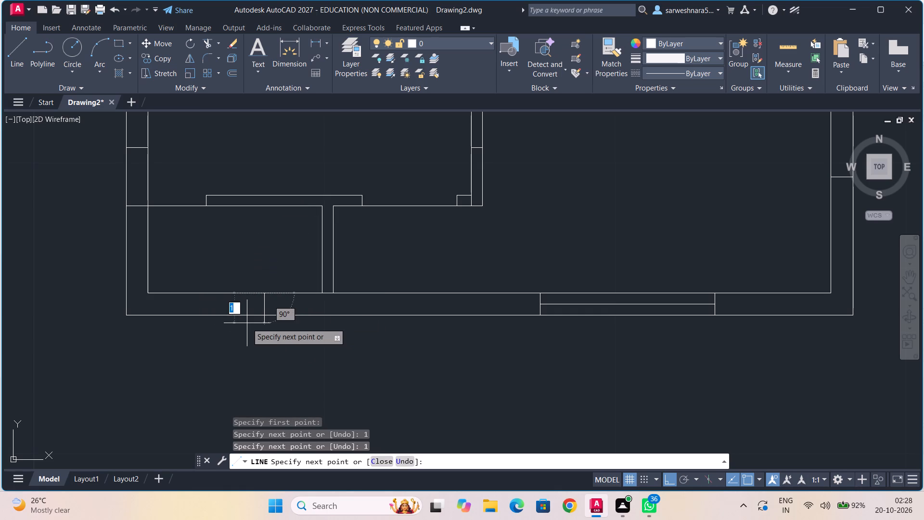
{"action": "type", "text": "0.75"}
{"action": "key", "text": "Return"}
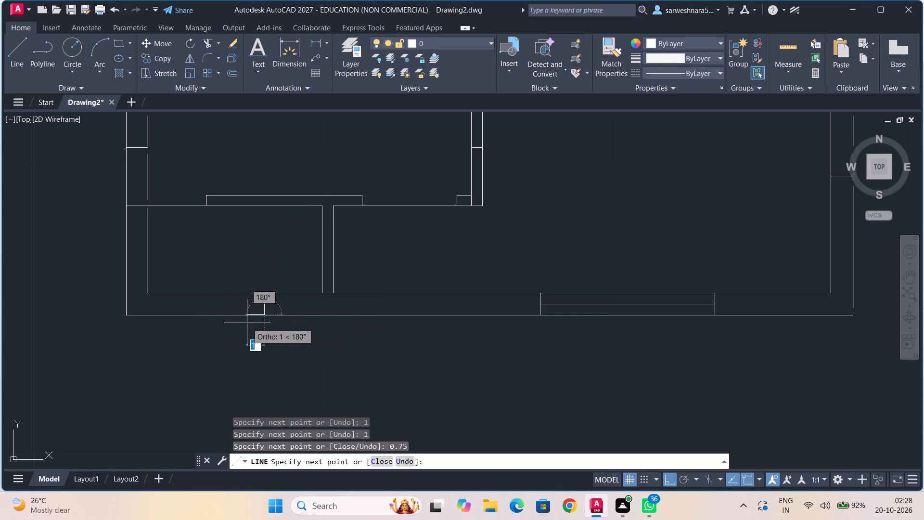
{"action": "key", "text": "2"}
{"action": "key", "text": "Return"}
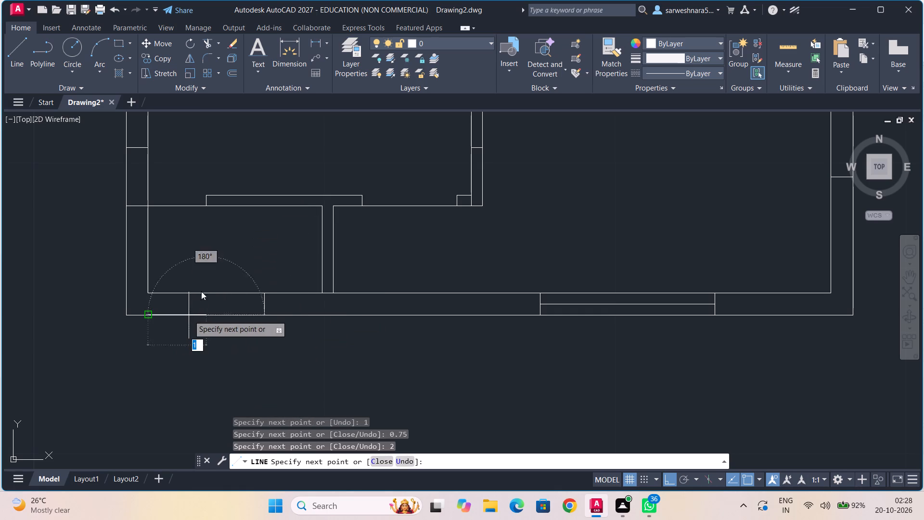
{"action": "key", "text": "1"}
{"action": "key", "text": "Return"}
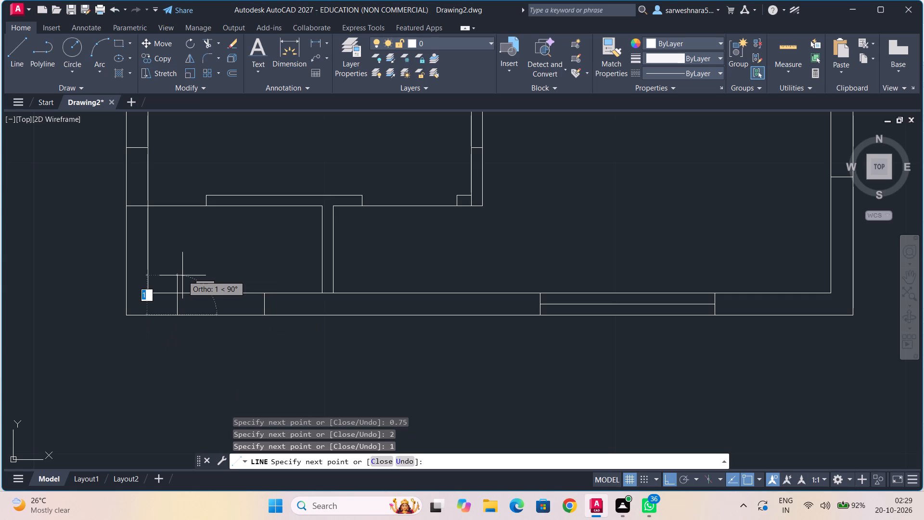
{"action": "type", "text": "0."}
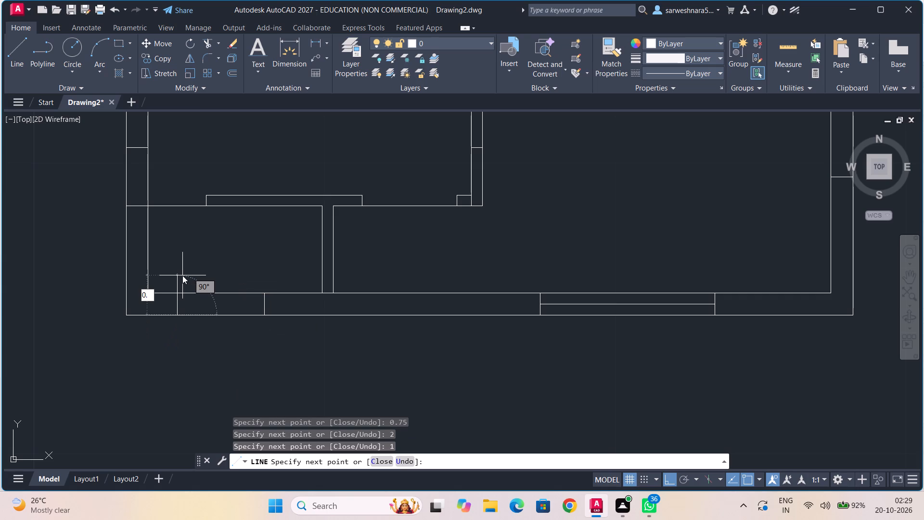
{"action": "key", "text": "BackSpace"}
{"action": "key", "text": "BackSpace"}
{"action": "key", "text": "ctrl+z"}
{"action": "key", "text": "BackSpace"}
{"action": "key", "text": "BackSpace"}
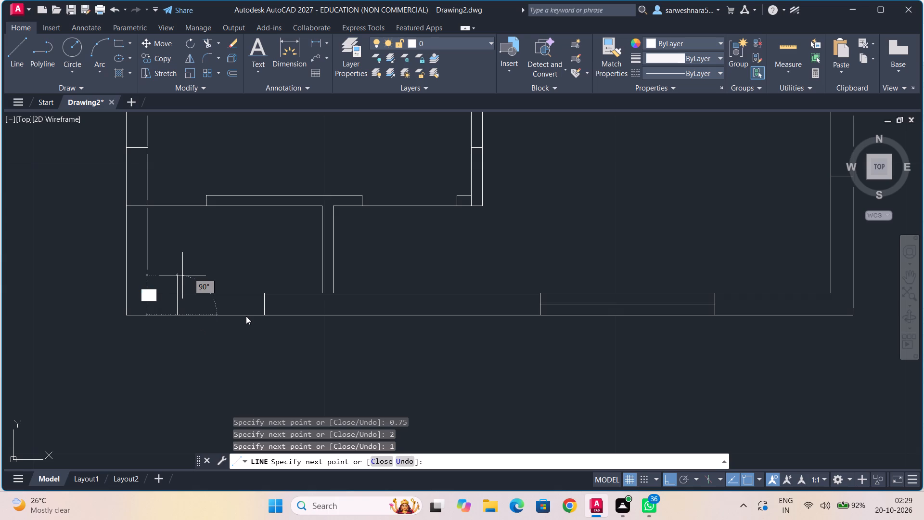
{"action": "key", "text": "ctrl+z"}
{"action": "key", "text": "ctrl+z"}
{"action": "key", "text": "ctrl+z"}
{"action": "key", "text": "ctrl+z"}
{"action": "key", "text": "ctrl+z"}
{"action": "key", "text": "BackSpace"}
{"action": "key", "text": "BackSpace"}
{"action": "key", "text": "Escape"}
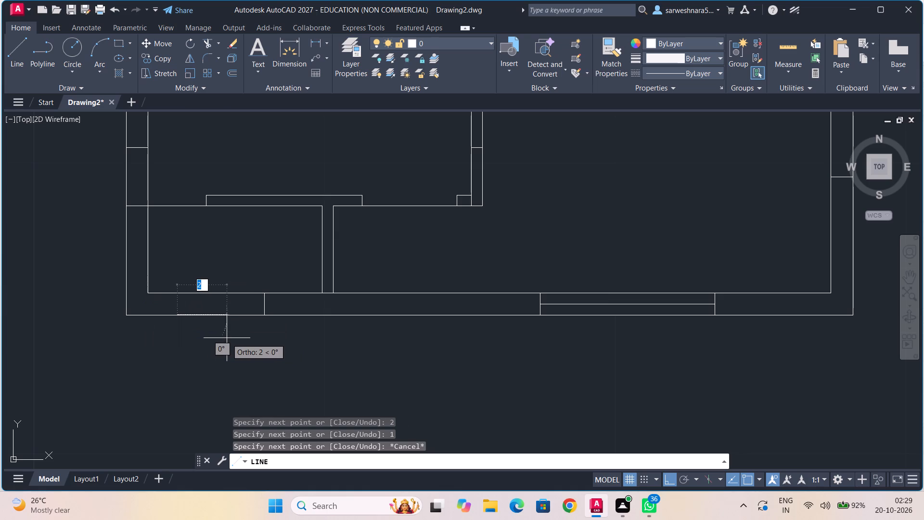
Continue the line chain 0.5 right along the bottom wall's outer face and 0.75 up across the wall.
{"action": "type", "text": "0.5"}
{"action": "key", "text": "Return"}
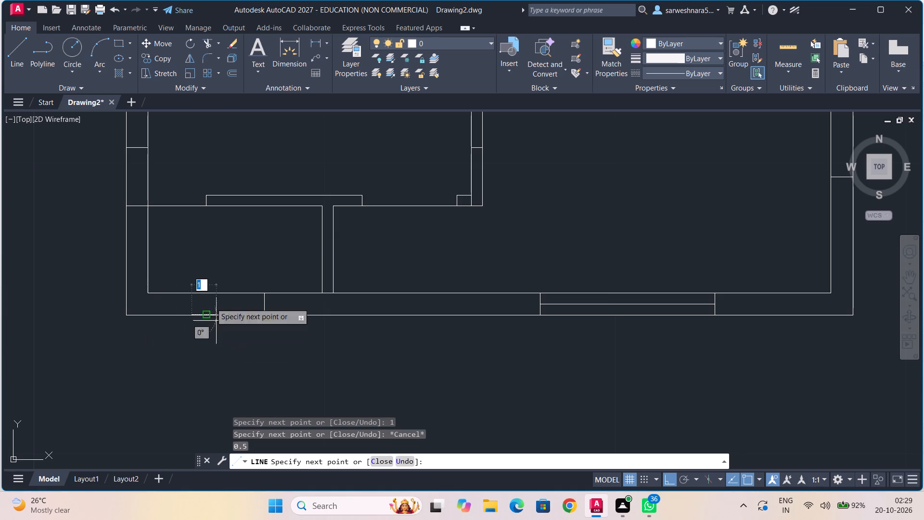
{"action": "type", "text": "0.75"}
{"action": "key", "text": "Return"}
{"action": "key", "text": "Escape"}
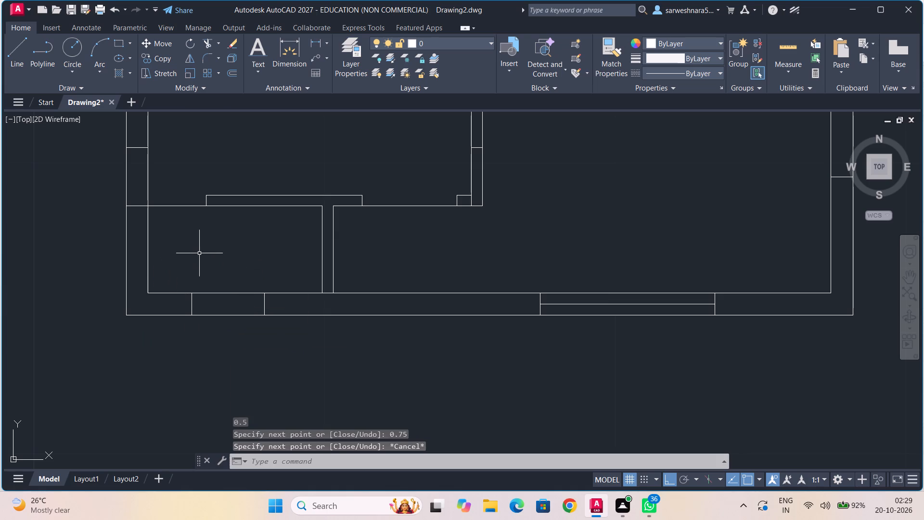
Draw a 0.75 line down across the bottom outer wall from the foot of the short vertical partition's right face.
{"action": "left_click", "coordinate": [27, 65]}
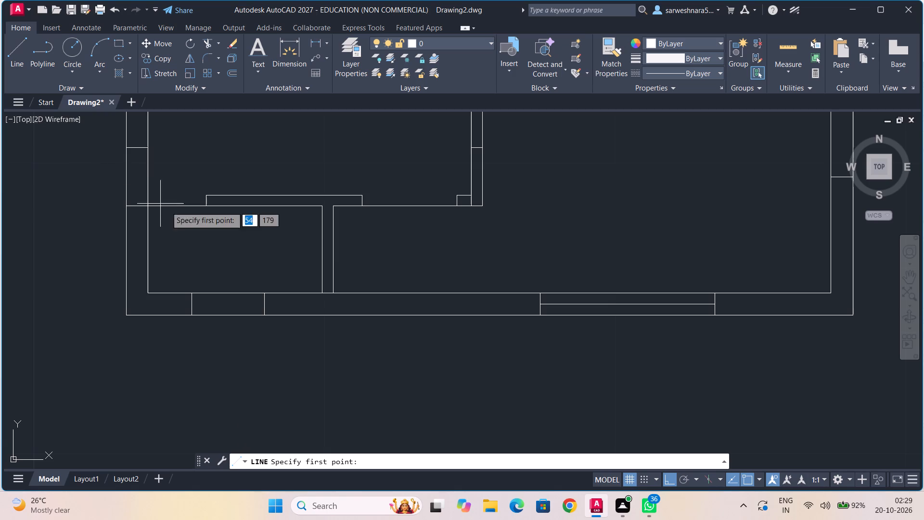
{"action": "left_click", "coordinate": [333, 293]}
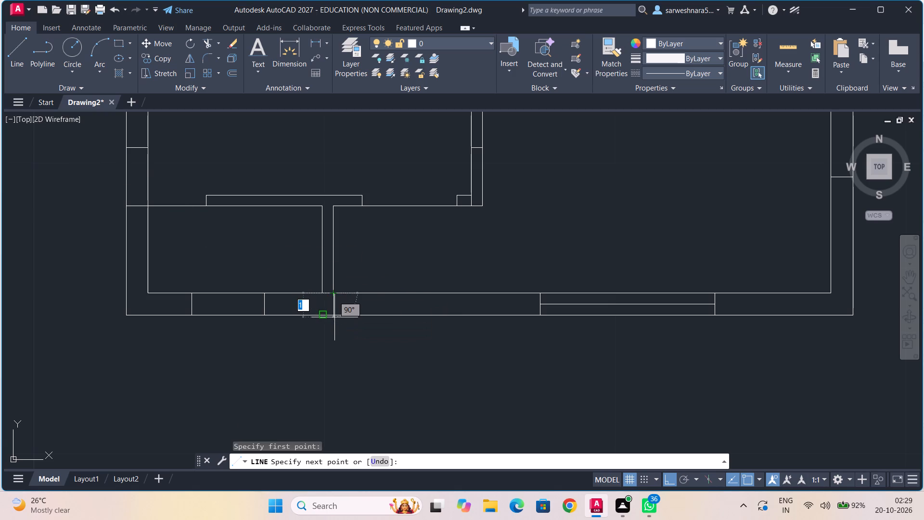
{"action": "type", "text": "0.\\"}
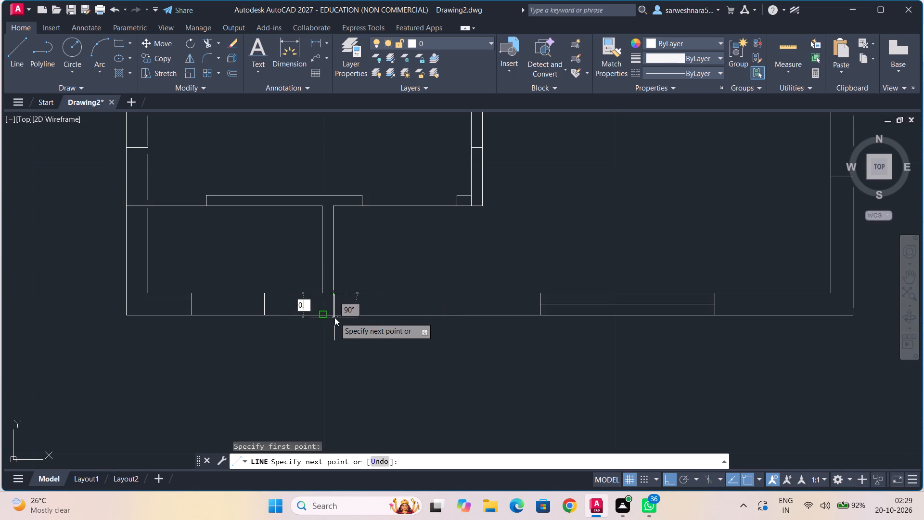
{"action": "key", "text": "BackSpace"}
{"action": "type", "text": "75"}
{"action": "key", "text": "Return"}
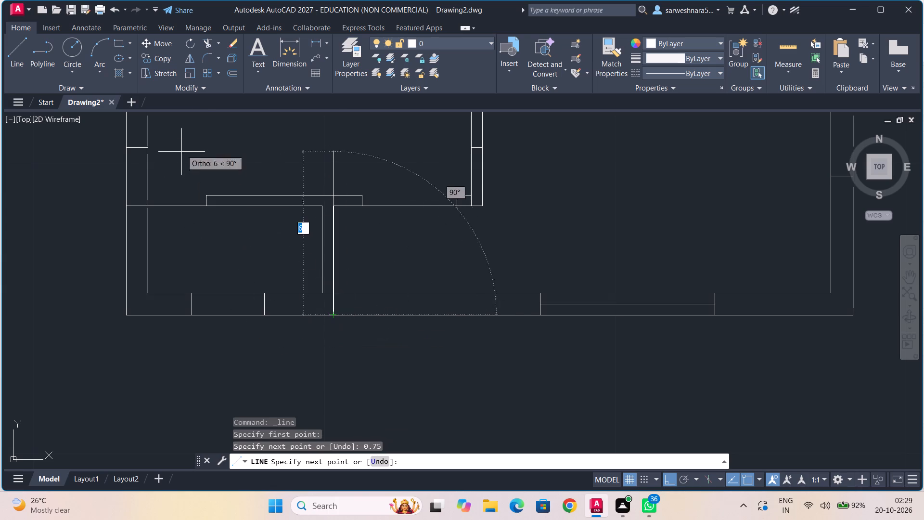
Trim the bottom wall's inner line between the two faces of the short vertical partition.
{"action": "left_click", "coordinate": [208, 46]}
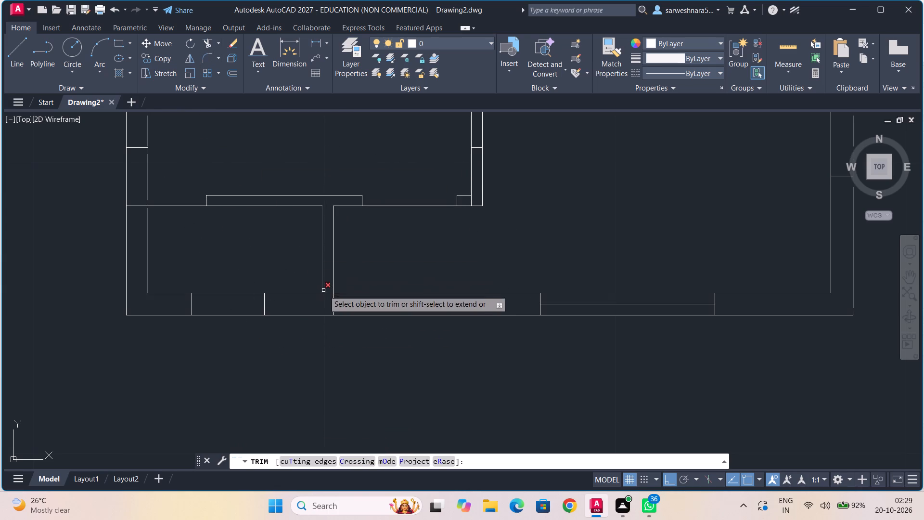
{"action": "left_click", "coordinate": [327, 293]}
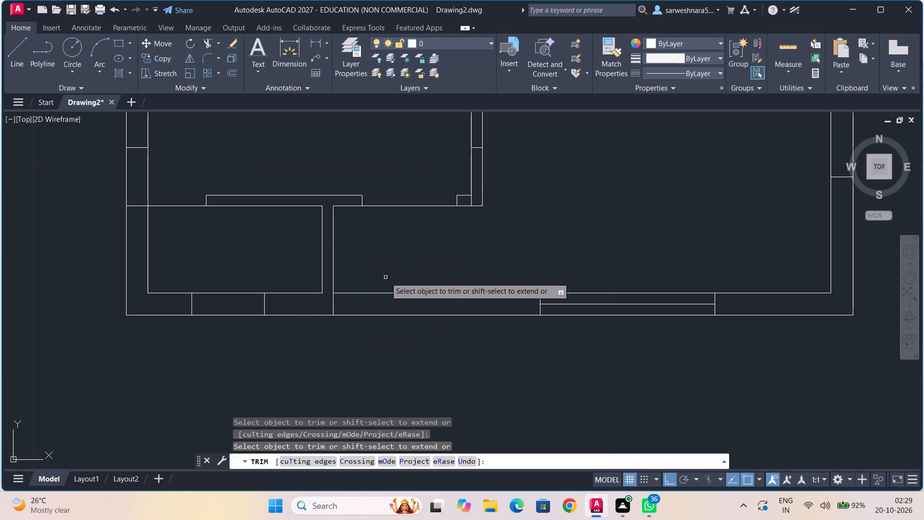
From the bottom window's upper-left corner, draw a line left to align with the upper vertical partition's left face, and 0.75 down across the wall.
{"action": "middle_click_drag", "start_coordinate": [383, 278], "coordinate": [295, 260]}
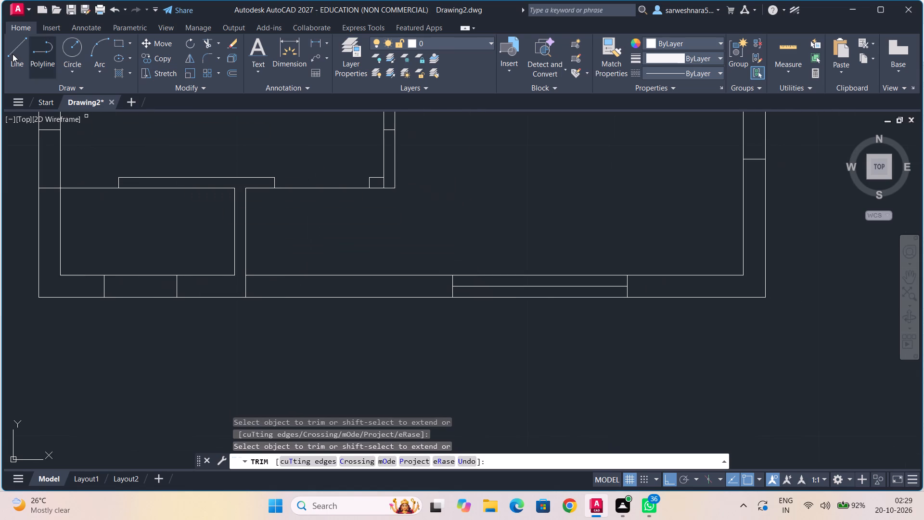
{"action": "left_click", "coordinate": [13, 54]}
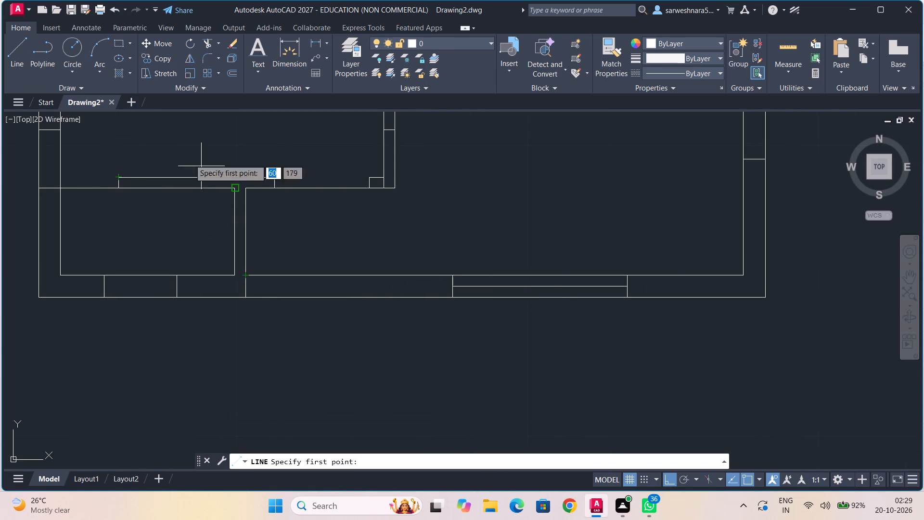
{"action": "left_click", "coordinate": [17, 52]}
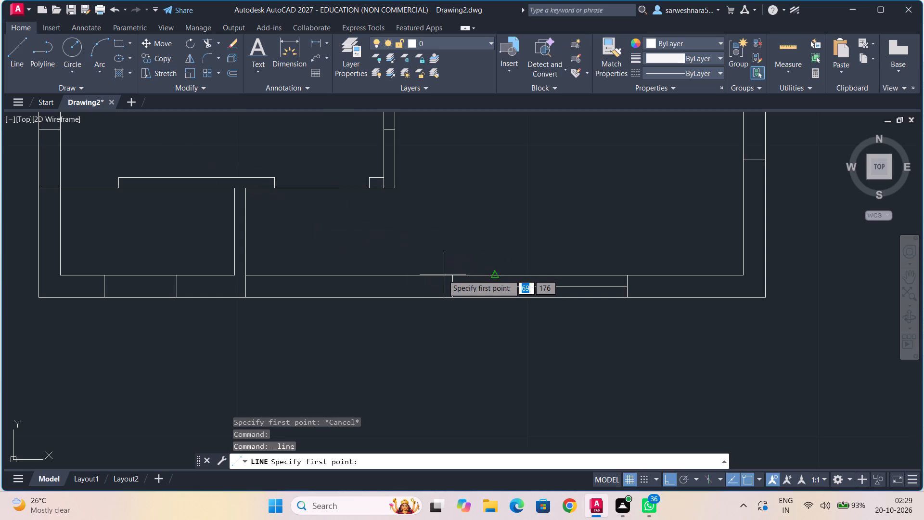
{"action": "left_click", "coordinate": [450, 278]}
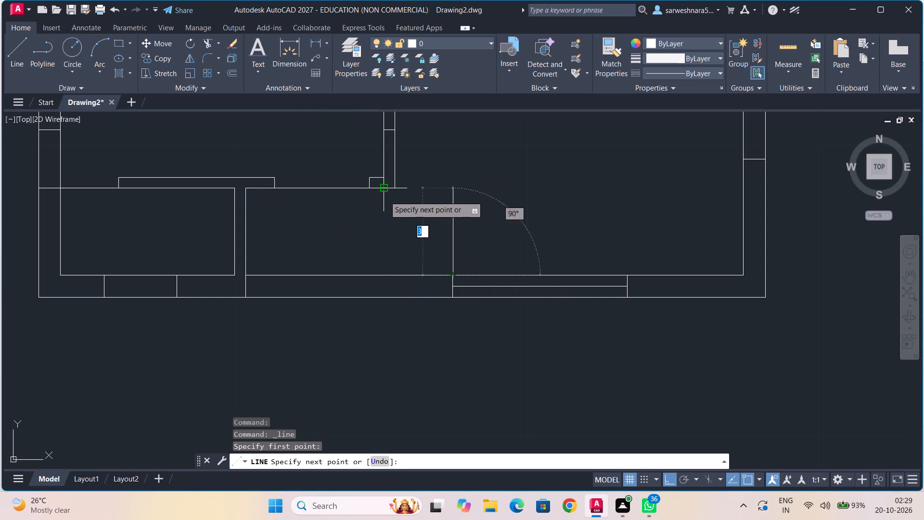
{"action": "left_click", "coordinate": [384, 275]}
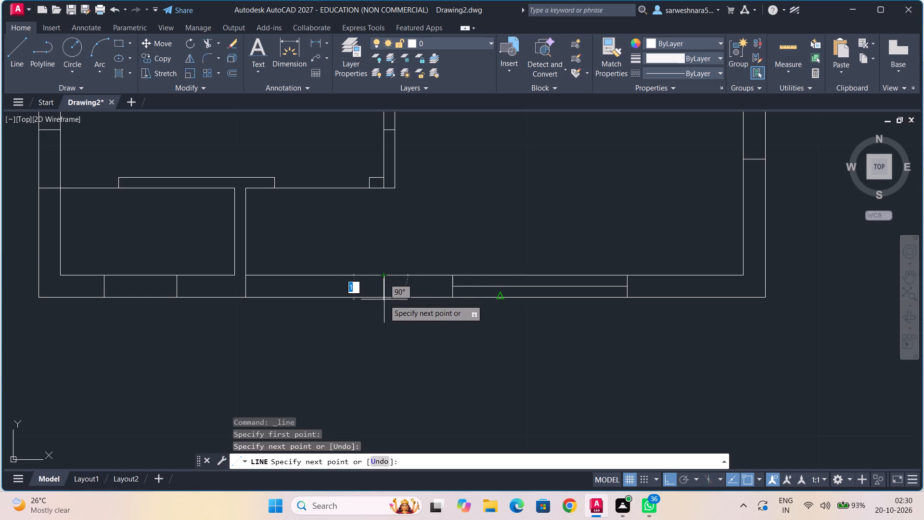
{"action": "type", "text": "0.75"}
{"action": "key", "text": "Return"}
{"action": "key", "text": "Escape"}
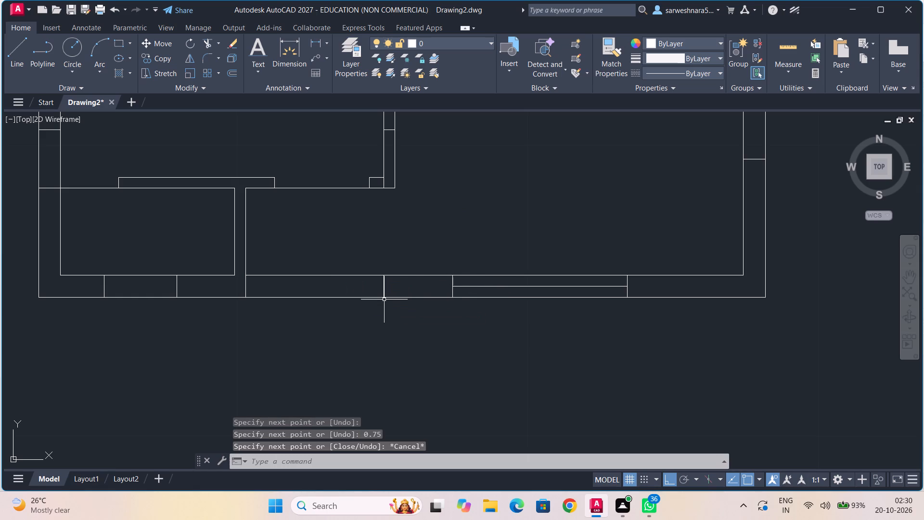
Draw a horizontal line midway through the bottom wall, from the cross line's midpoint left to the short vertical partition's extended right face.
{"action": "left_click", "coordinate": [5, 47]}
{"action": "left_click", "coordinate": [17, 53]}
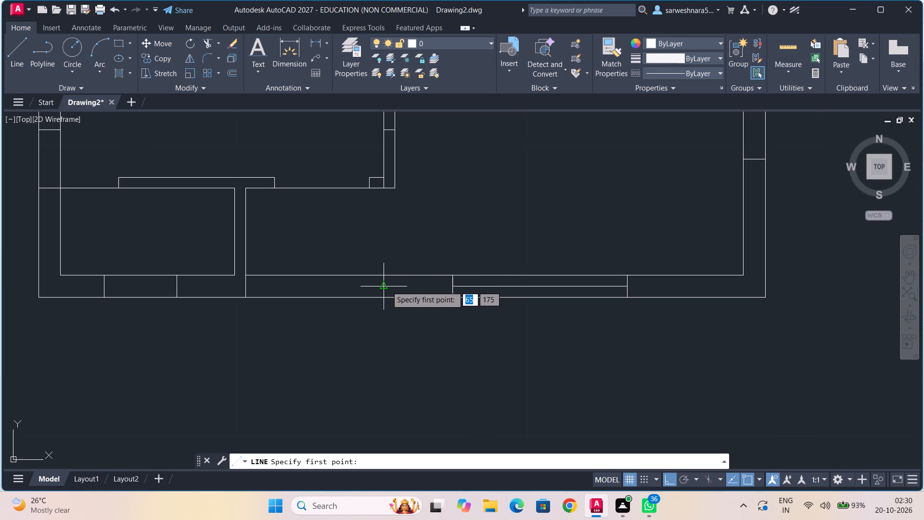
{"action": "left_click", "coordinate": [385, 286]}
{"action": "left_click", "coordinate": [244, 287]}
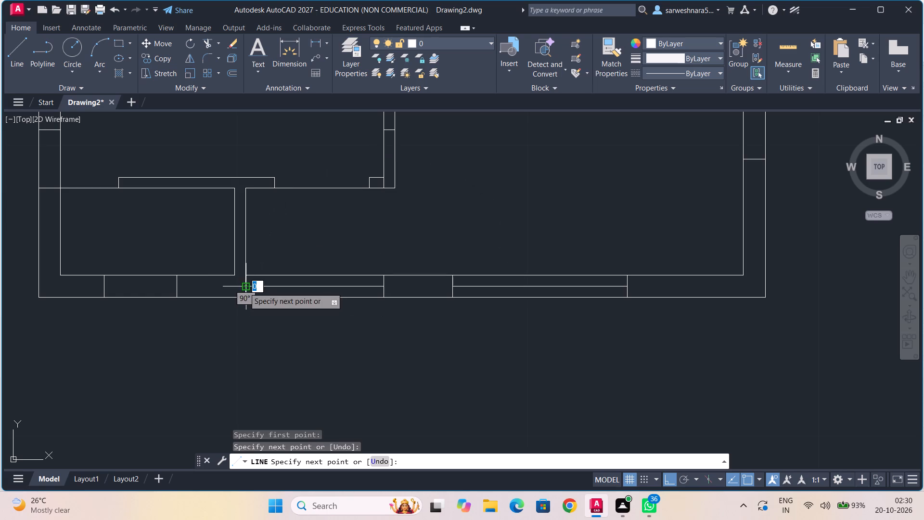
Trim the bottom wall's inner line above the new midline, between the partition's right face and the cross line.
{"action": "left_click", "coordinate": [208, 43]}
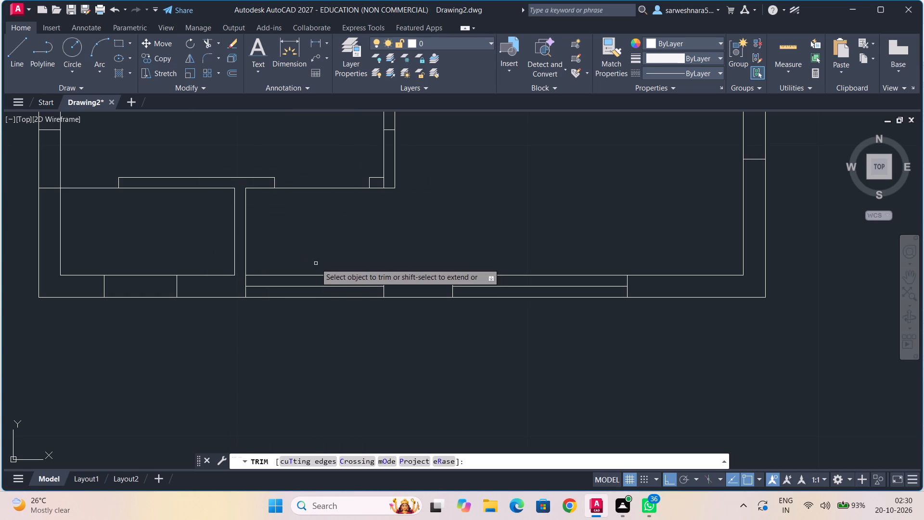
{"action": "left_click", "coordinate": [316, 274]}
Review the plan's walls and openings from the bottom rooms to the upper rooms and back to the narrow space beside the right outer wall.
{"action": "scroll", "coordinate": [503, 246], "scroll_direction": "down", "scroll_amount": 1}
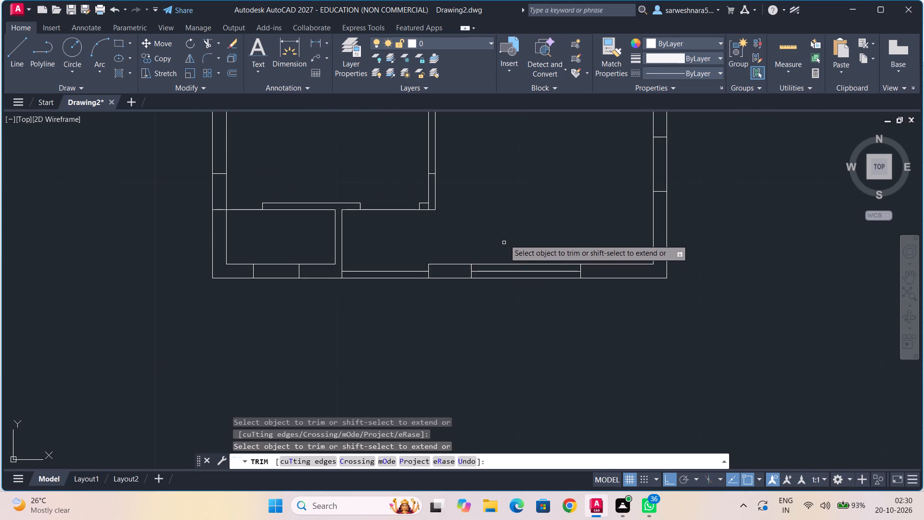
{"action": "middle_click_drag", "start_coordinate": [505, 233], "coordinate": [483, 260]}
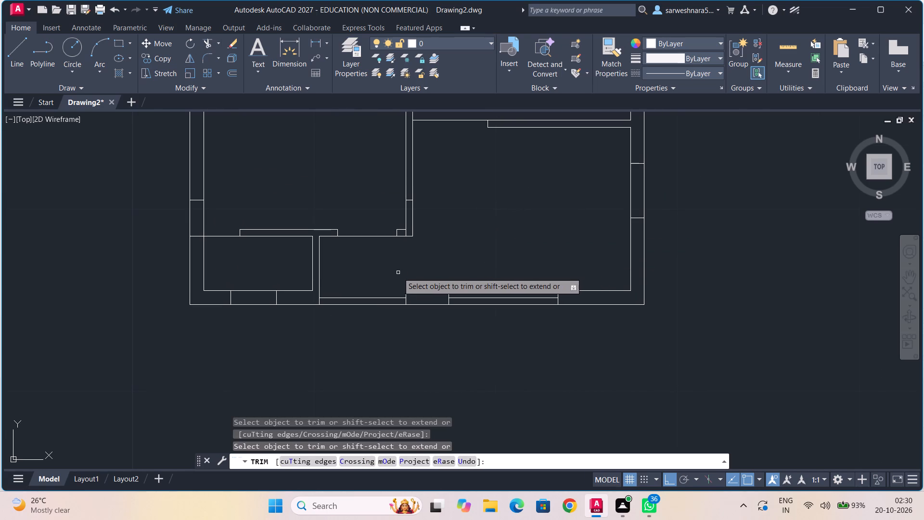
{"action": "middle_click_drag", "start_coordinate": [395, 275], "coordinate": [428, 288]}
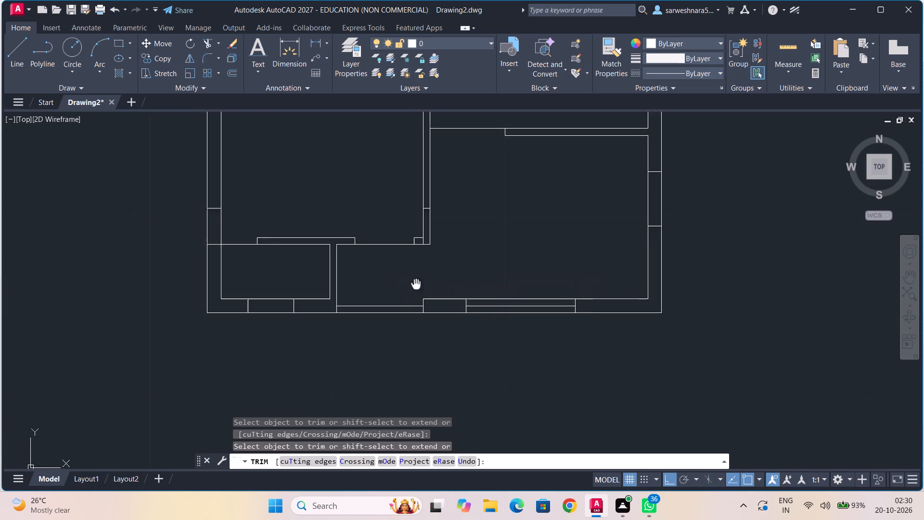
{"action": "middle_click_drag", "start_coordinate": [428, 288], "coordinate": [431, 289]}
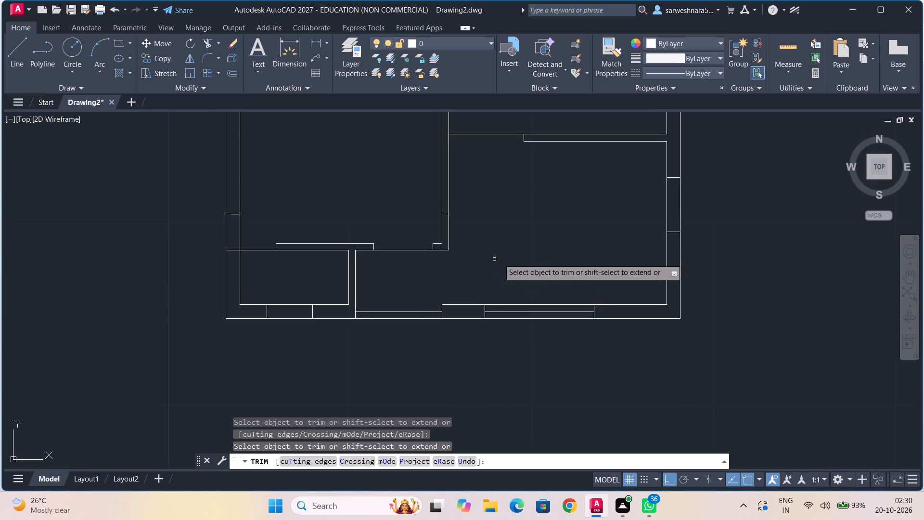
{"action": "middle_click_drag", "start_coordinate": [522, 248], "coordinate": [524, 250]}
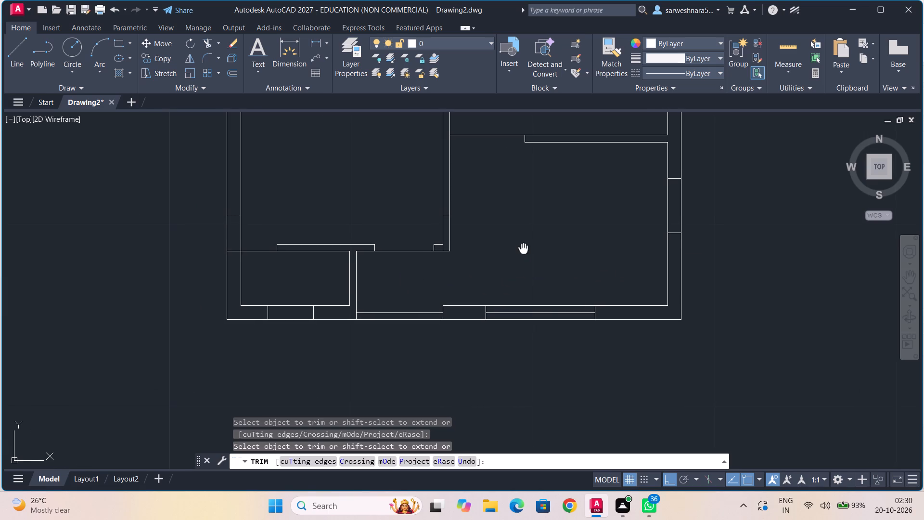
{"action": "middle_click_drag", "start_coordinate": [524, 250], "coordinate": [401, 300]}
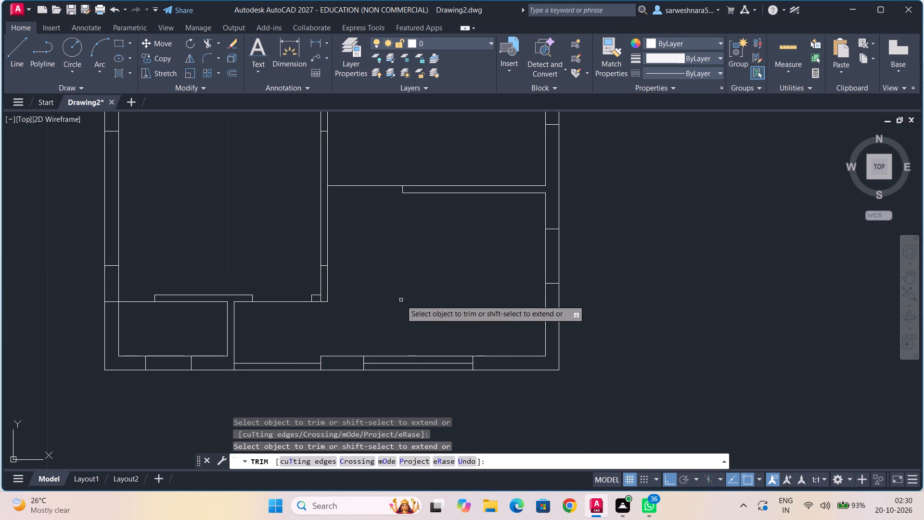
{"action": "middle_click_drag", "start_coordinate": [224, 234], "coordinate": [233, 339]}
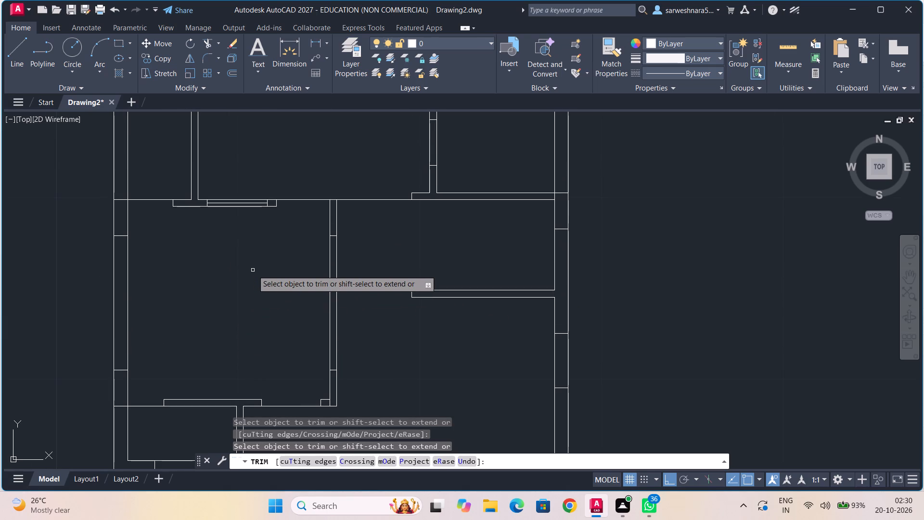
{"action": "scroll", "coordinate": [253, 270], "scroll_direction": "down", "scroll_amount": 1}
{"action": "middle_click_drag", "start_coordinate": [247, 295], "coordinate": [223, 370]}
{"action": "middle_click_drag", "start_coordinate": [232, 252], "coordinate": [206, 358]}
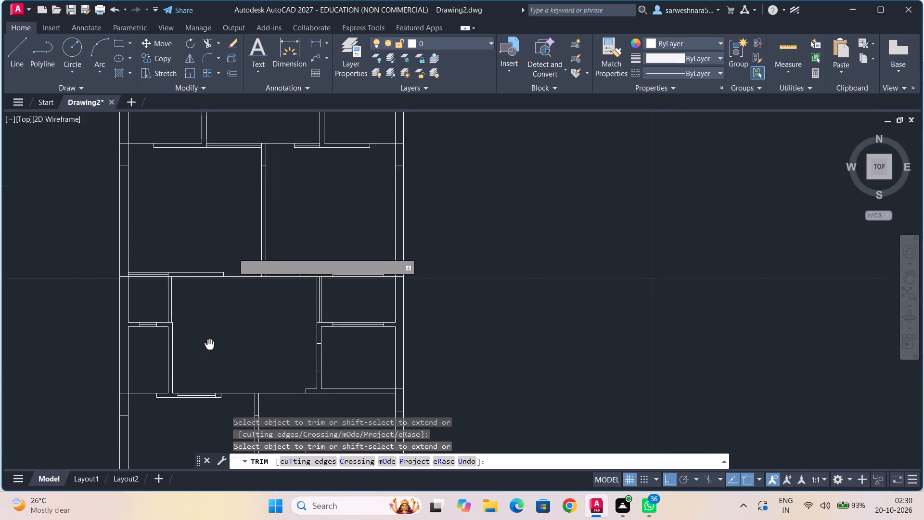
{"action": "middle_click_drag", "start_coordinate": [206, 358], "coordinate": [154, 342]}
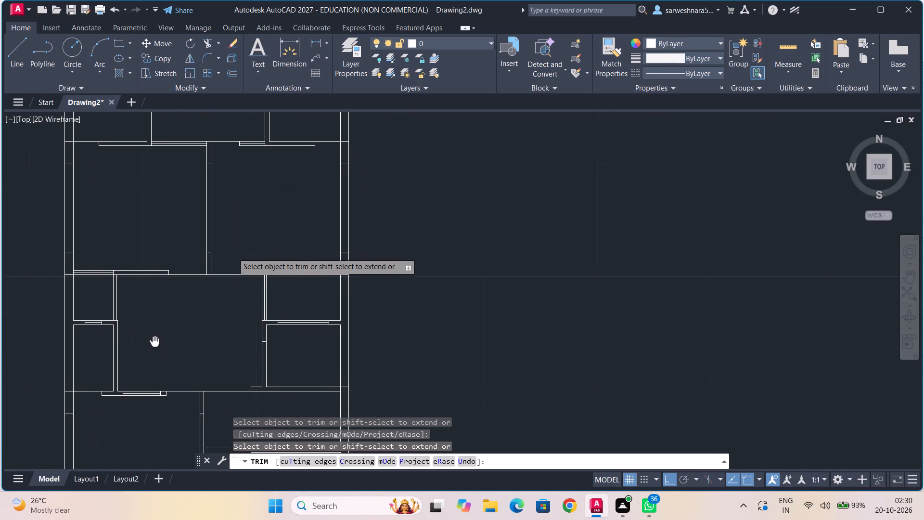
{"action": "middle_click_drag", "start_coordinate": [154, 342], "coordinate": [148, 333]}
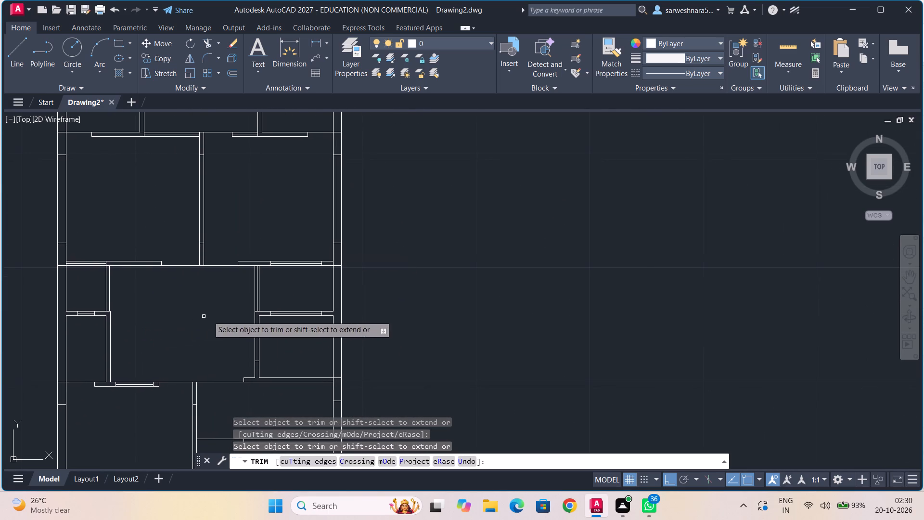
{"action": "middle_click_drag", "start_coordinate": [214, 314], "coordinate": [173, 262]}
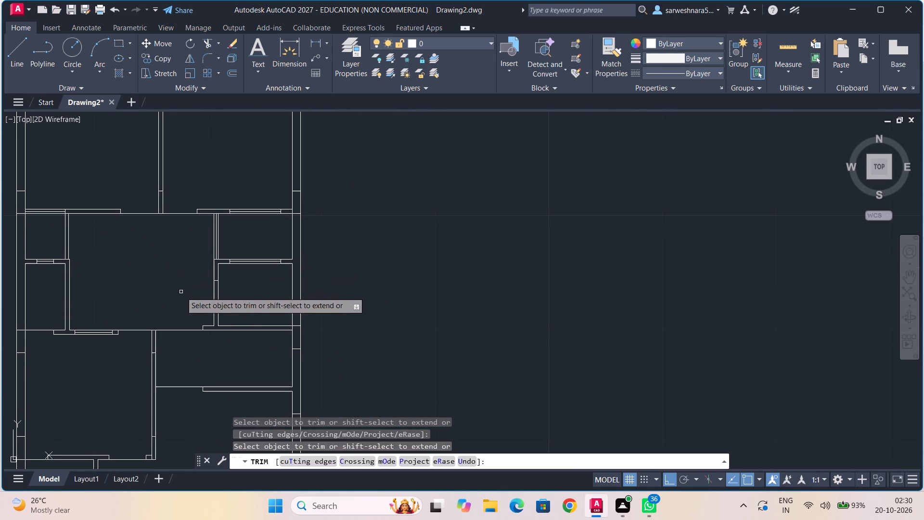
{"action": "middle_click_drag", "start_coordinate": [179, 291], "coordinate": [151, 249]}
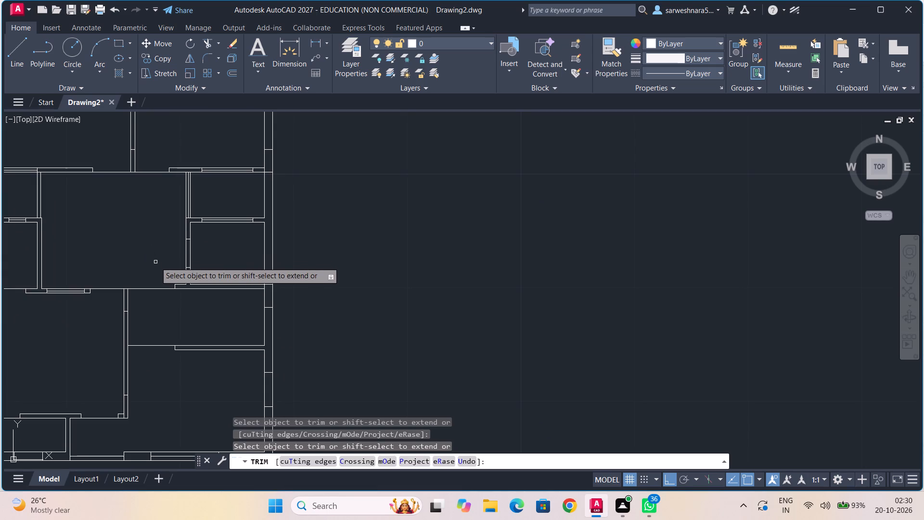
{"action": "middle_click_drag", "start_coordinate": [225, 271], "coordinate": [226, 241]}
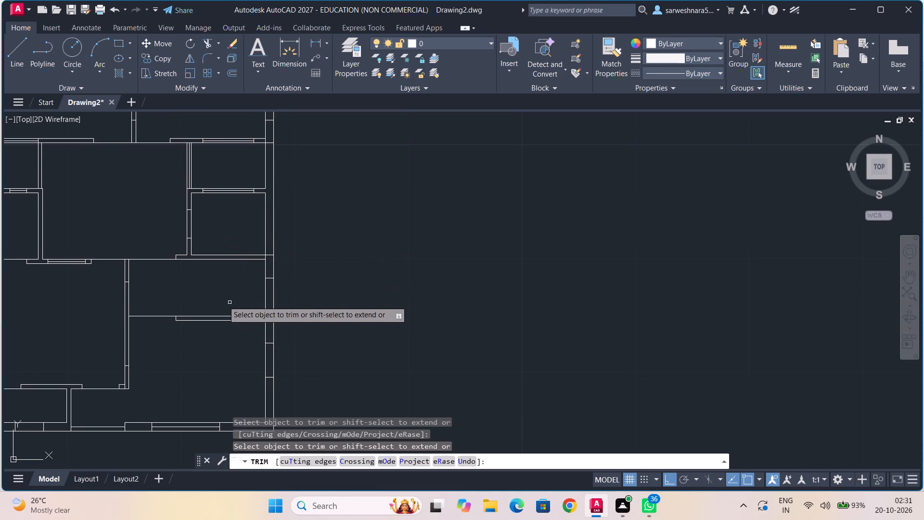
{"action": "scroll", "coordinate": [190, 289], "scroll_direction": "up", "scroll_amount": 1}
{"action": "scroll", "coordinate": [186, 296], "scroll_direction": "down", "scroll_amount": 1}
{"action": "middle_click_drag", "start_coordinate": [191, 293], "coordinate": [211, 254]}
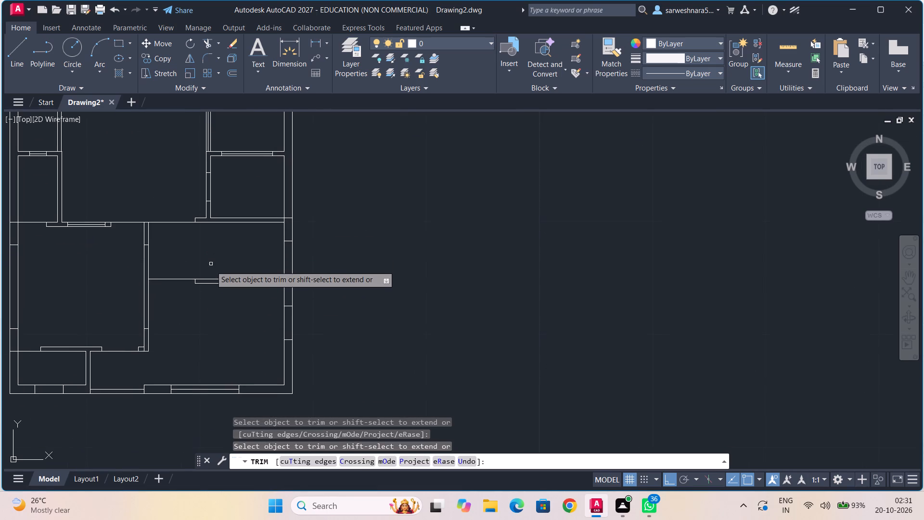
{"action": "scroll", "coordinate": [208, 292], "scroll_direction": "up", "scroll_amount": 1}
{"action": "middle_click_drag", "start_coordinate": [211, 322], "coordinate": [211, 366]}
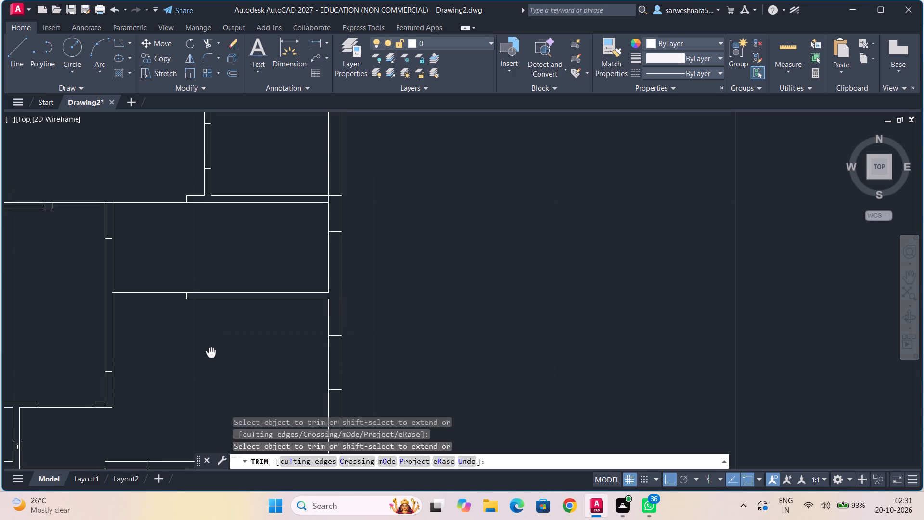
{"action": "middle_click_drag", "start_coordinate": [211, 366], "coordinate": [207, 365]}
{"action": "scroll", "coordinate": [198, 284], "scroll_direction": "up", "scroll_amount": 1}
{"action": "middle_click_drag", "start_coordinate": [198, 284], "coordinate": [202, 310]}
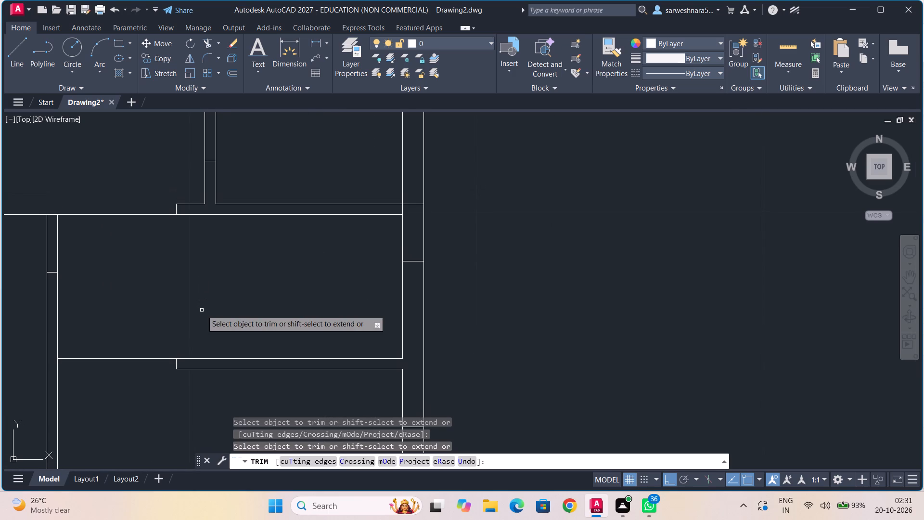
Draw a 2-unit line straight down from the lower corner of the partition's short end cap at the top of the narrow room.
{"action": "left_click", "coordinate": [21, 67]}
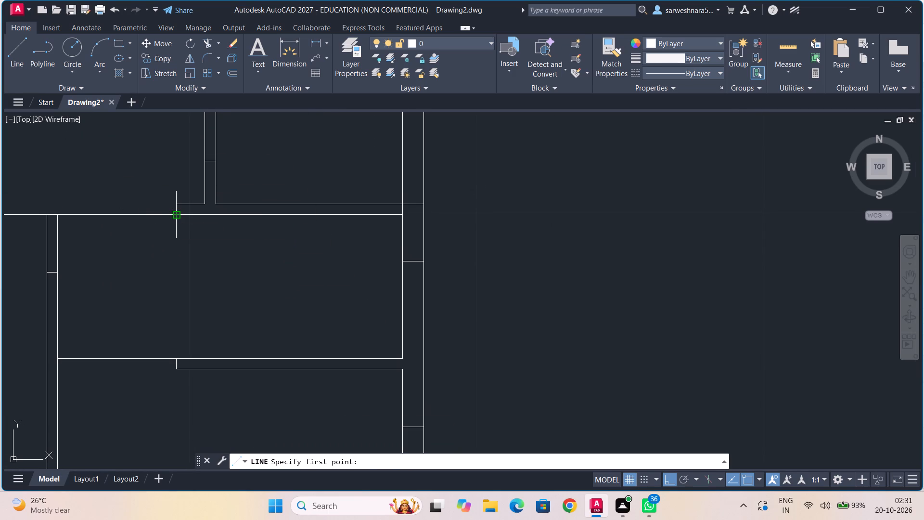
{"action": "left_click", "coordinate": [175, 216]}
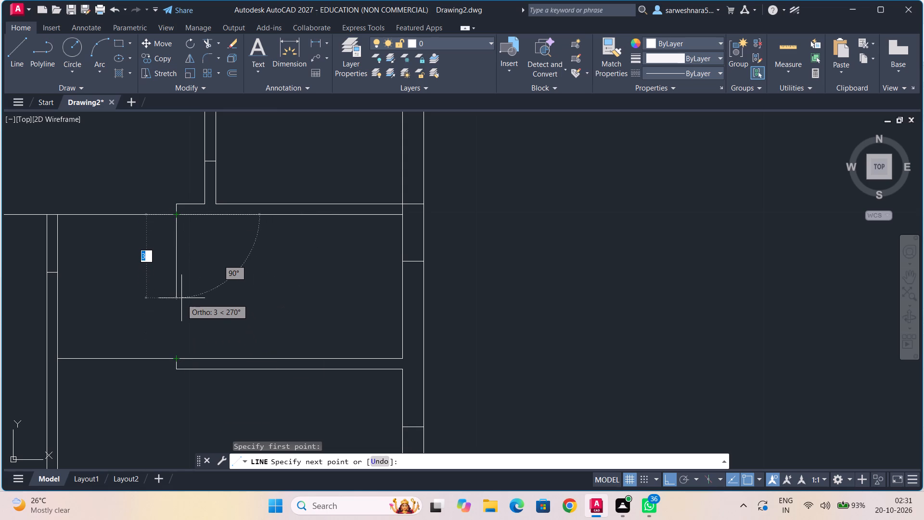
{"action": "key", "text": "2"}
{"action": "key", "text": "Return"}
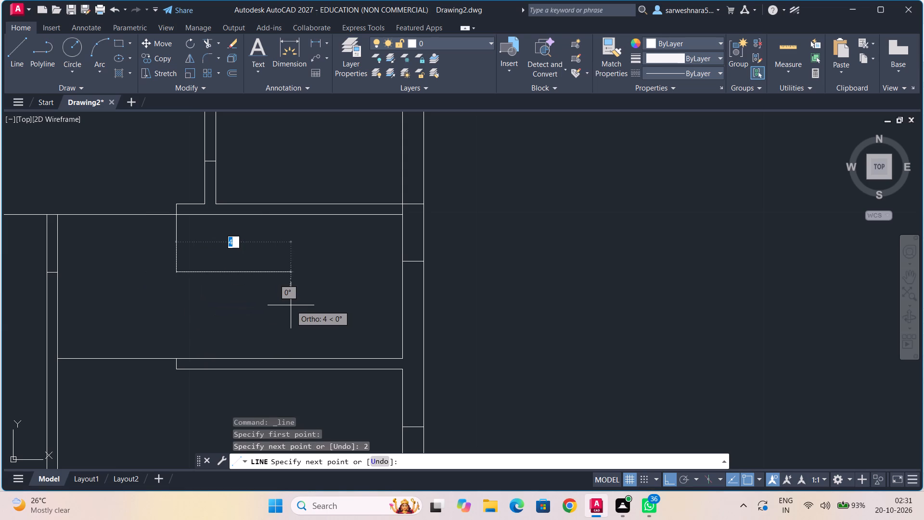
{"action": "key", "text": "Escape"}
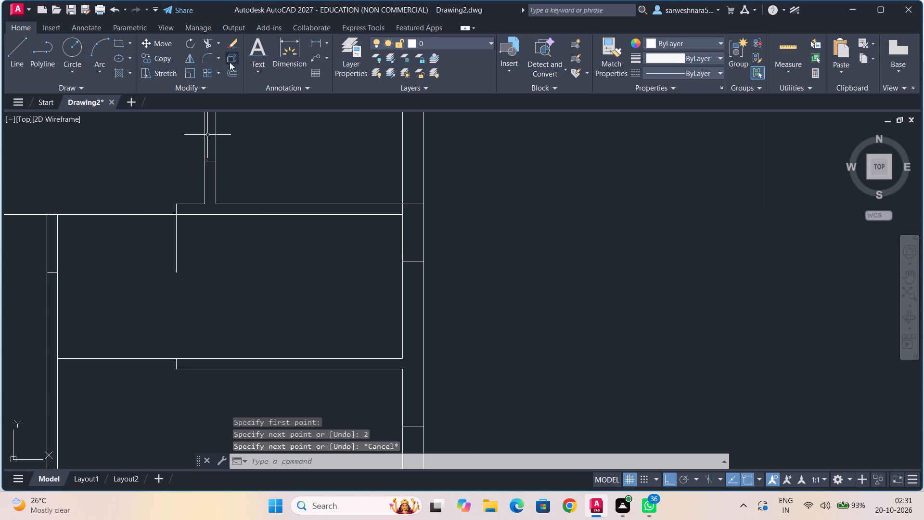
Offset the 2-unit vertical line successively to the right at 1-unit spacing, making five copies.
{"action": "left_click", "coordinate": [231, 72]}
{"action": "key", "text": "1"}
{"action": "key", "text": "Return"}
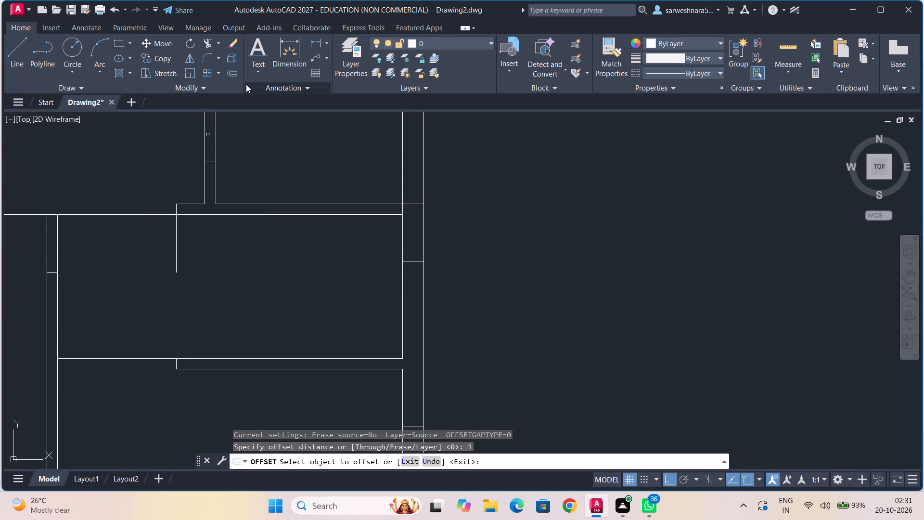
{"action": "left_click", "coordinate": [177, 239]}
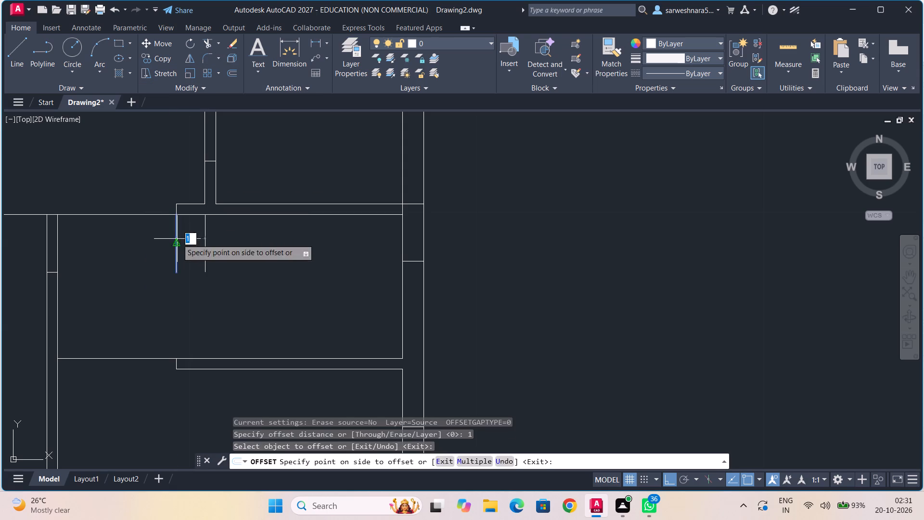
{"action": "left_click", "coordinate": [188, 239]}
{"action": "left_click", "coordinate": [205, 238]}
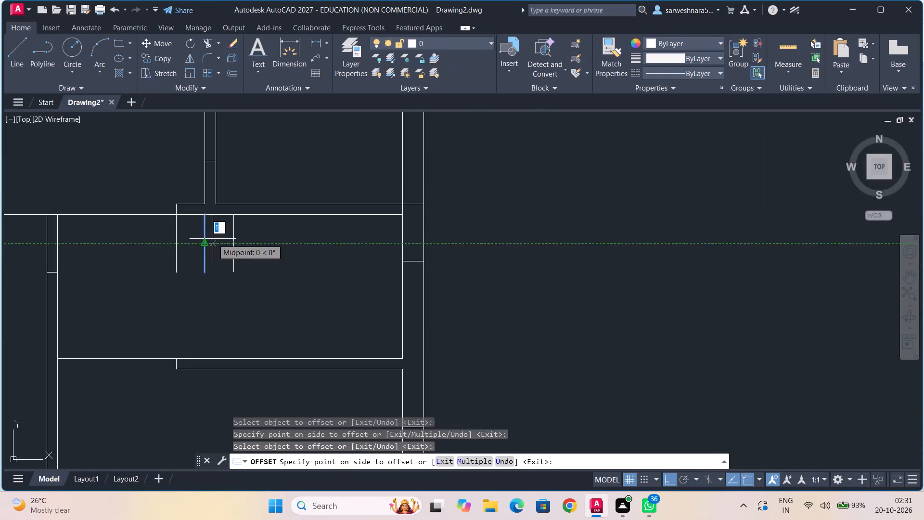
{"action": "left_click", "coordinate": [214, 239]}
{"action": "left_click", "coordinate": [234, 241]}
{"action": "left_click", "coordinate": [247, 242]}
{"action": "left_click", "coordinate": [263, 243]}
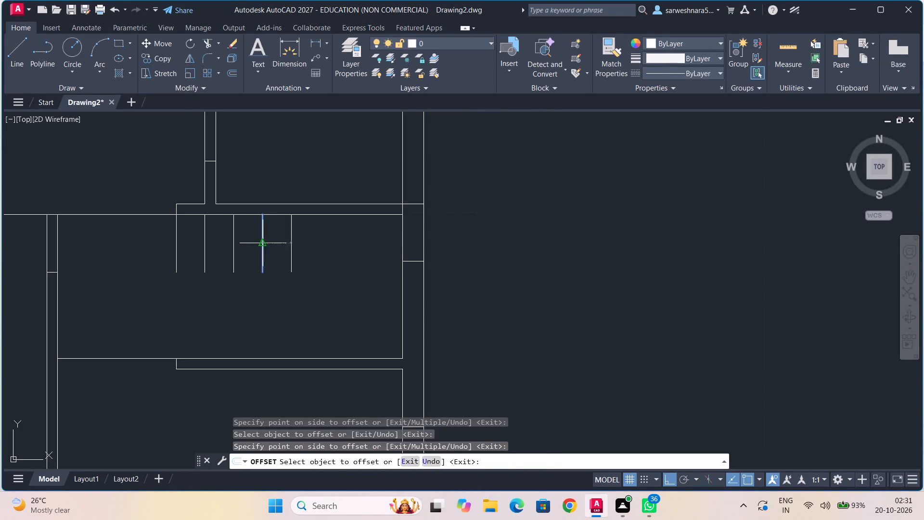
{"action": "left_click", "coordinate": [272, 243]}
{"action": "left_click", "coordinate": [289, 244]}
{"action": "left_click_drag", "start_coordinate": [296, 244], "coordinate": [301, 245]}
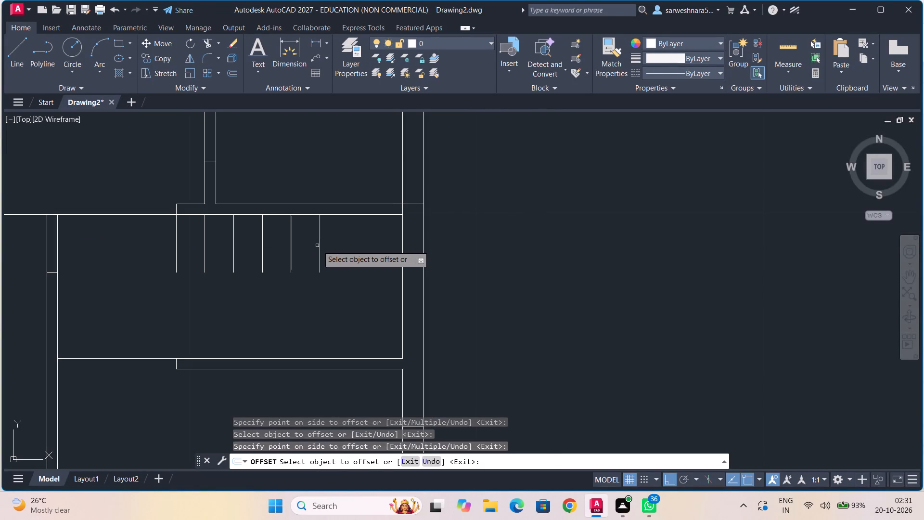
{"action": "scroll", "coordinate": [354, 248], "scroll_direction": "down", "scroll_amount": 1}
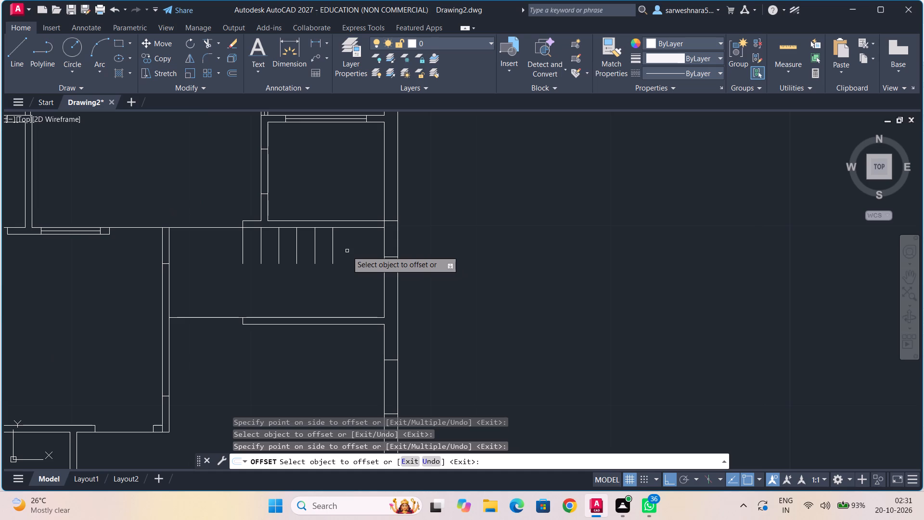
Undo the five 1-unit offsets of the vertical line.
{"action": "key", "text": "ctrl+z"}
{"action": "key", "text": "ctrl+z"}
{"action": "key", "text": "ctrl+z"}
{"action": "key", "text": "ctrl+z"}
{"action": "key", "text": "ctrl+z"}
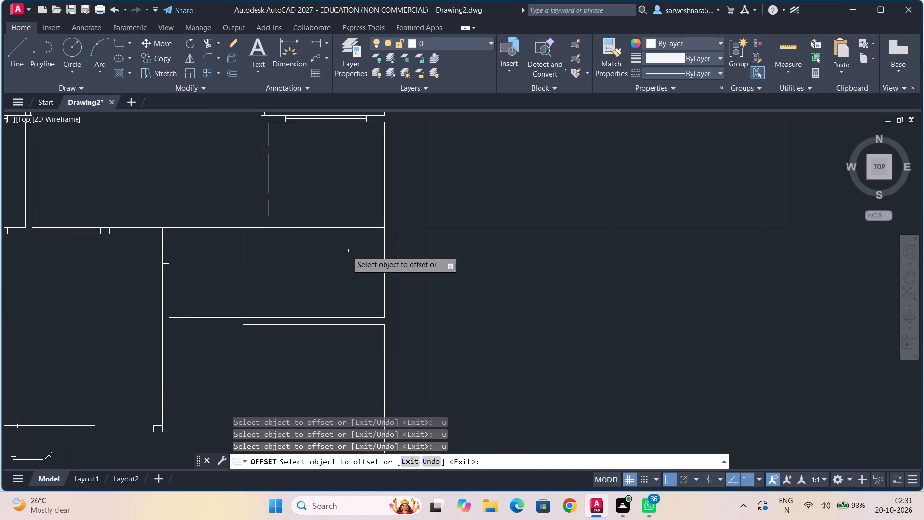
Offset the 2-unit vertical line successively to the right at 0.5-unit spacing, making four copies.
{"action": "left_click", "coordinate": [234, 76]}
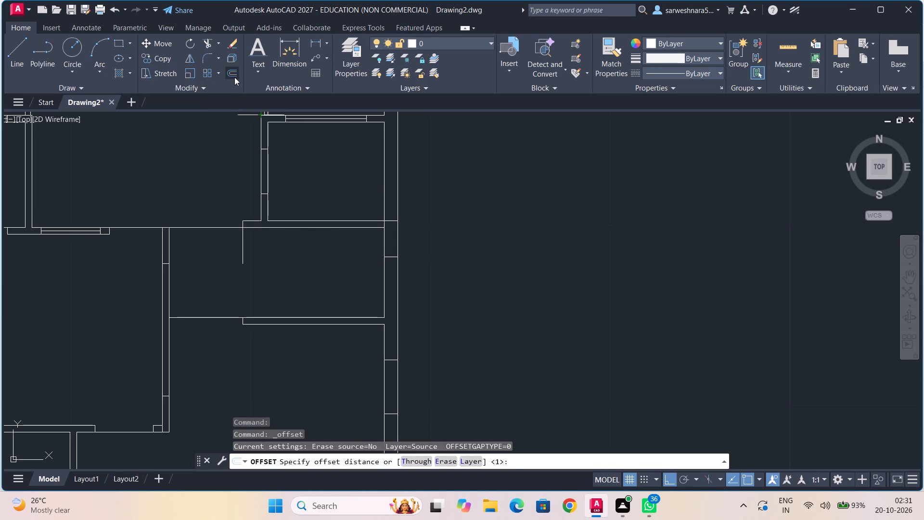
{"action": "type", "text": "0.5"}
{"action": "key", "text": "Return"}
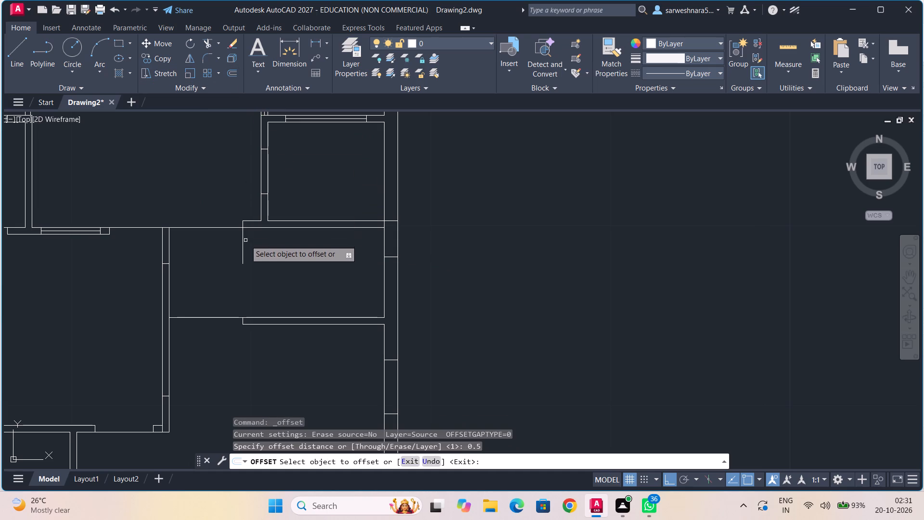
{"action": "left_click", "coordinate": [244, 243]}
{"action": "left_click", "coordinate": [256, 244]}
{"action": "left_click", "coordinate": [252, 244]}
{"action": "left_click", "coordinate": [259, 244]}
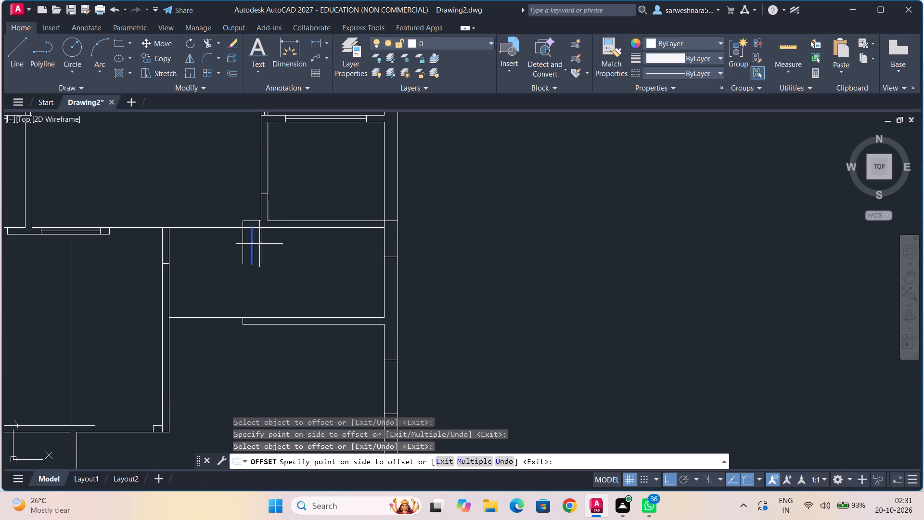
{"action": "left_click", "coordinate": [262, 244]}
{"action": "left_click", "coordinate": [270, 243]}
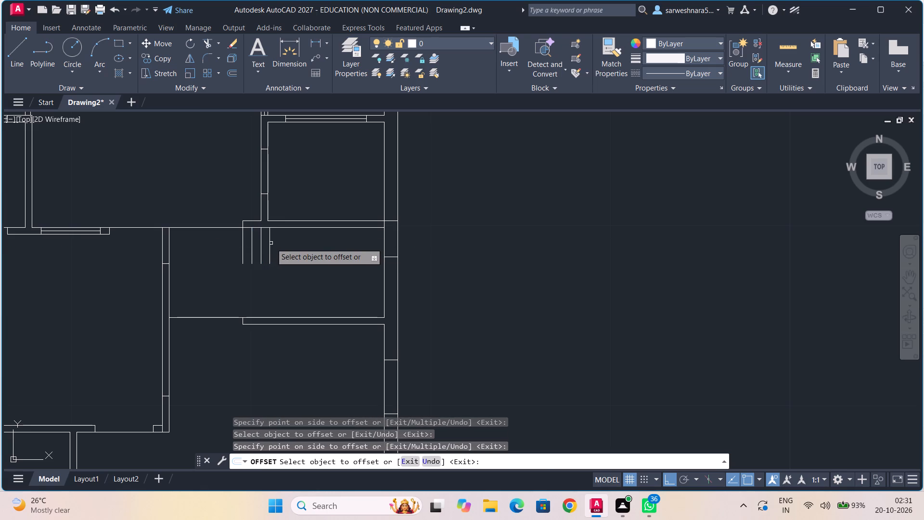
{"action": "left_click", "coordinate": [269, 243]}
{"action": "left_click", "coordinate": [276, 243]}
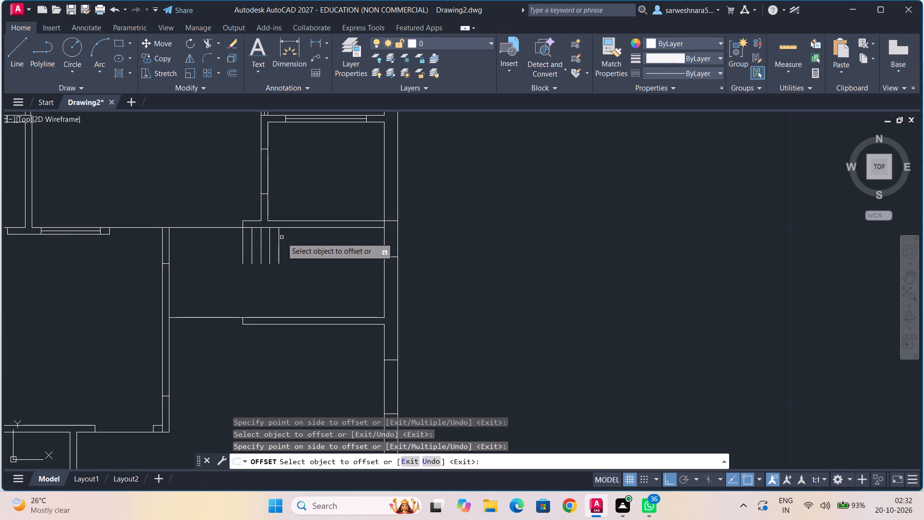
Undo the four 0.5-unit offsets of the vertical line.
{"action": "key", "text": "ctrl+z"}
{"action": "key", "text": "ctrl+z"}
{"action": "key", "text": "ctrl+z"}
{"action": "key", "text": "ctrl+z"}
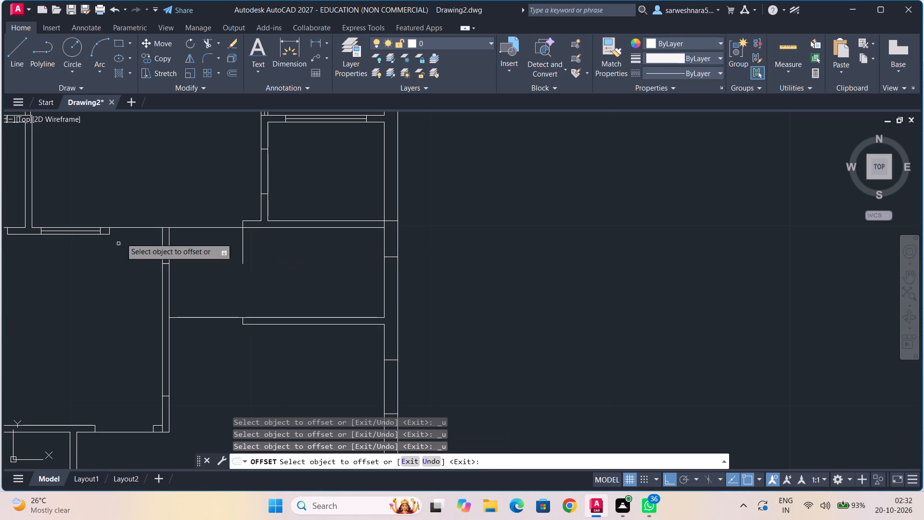
Offset the 2-unit vertical line successively to the right at 0.8-unit spacing, making six copies as stair treads.
{"action": "left_click", "coordinate": [233, 74]}
{"action": "type", "text": "0.8"}
{"action": "key", "text": "Return"}
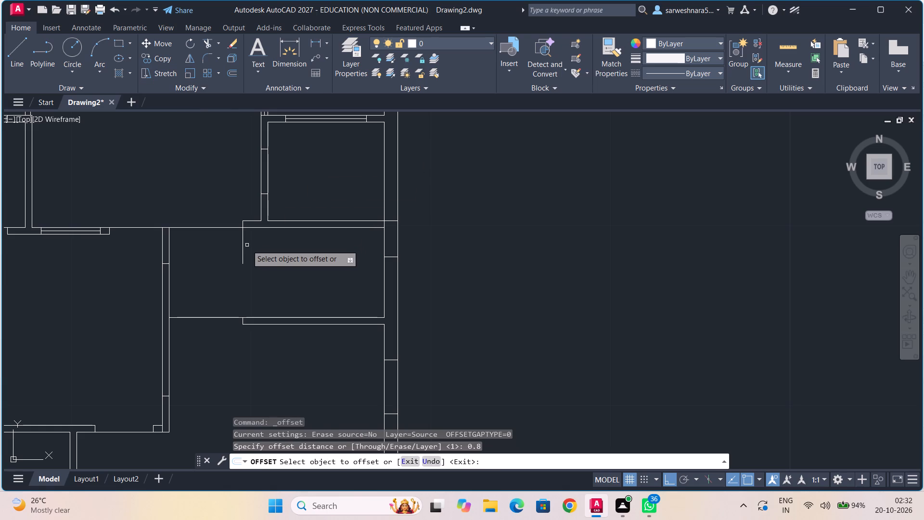
{"action": "left_click", "coordinate": [243, 245]}
{"action": "left_click", "coordinate": [250, 245]}
{"action": "left_click", "coordinate": [258, 244]}
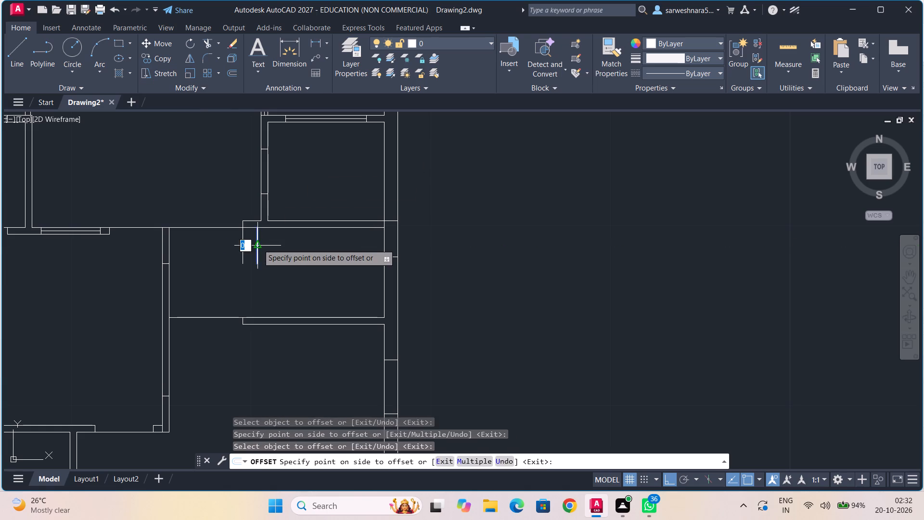
{"action": "left_click", "coordinate": [262, 244]}
{"action": "left_click", "coordinate": [272, 244]}
{"action": "left_click", "coordinate": [278, 244]}
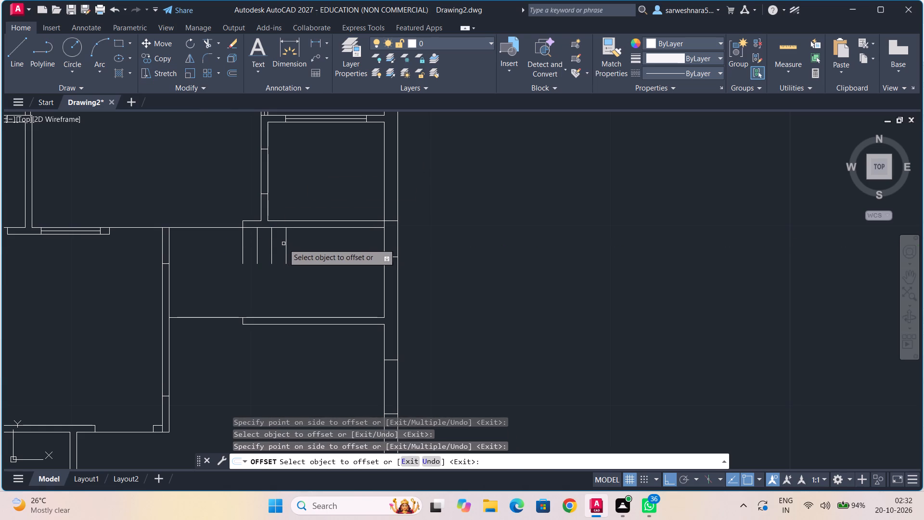
{"action": "left_click_drag", "start_coordinate": [285, 244], "coordinate": [298, 247]}
{"action": "left_click", "coordinate": [298, 247]}
{"action": "left_click", "coordinate": [302, 246]}
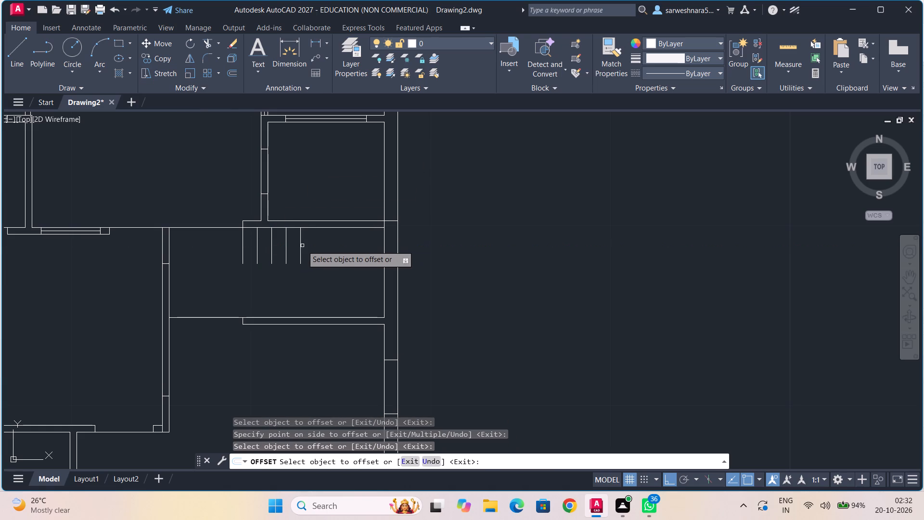
{"action": "double_click", "coordinate": [301, 245]}
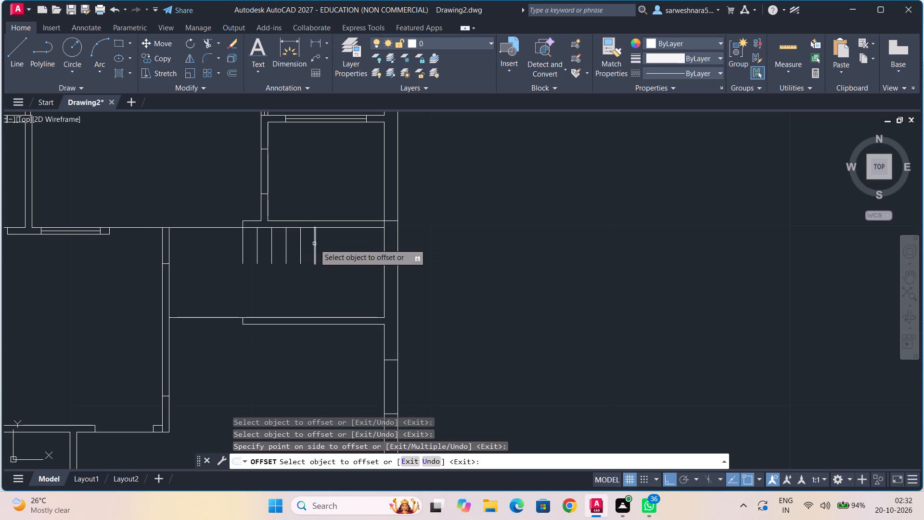
{"action": "left_click", "coordinate": [314, 244]}
{"action": "left_click", "coordinate": [320, 244]}
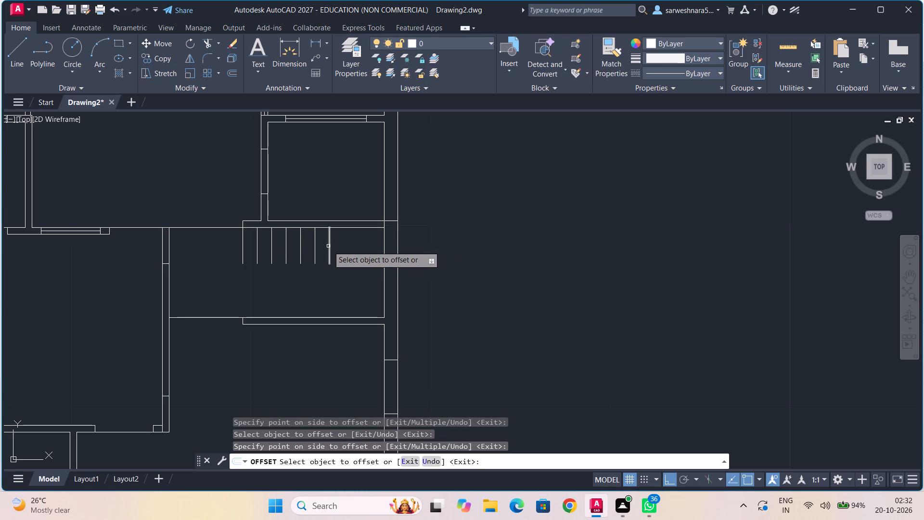
Draw a closed strip 8 units long and 0.5 deep below the treads, starting from the first tread's lower end.
{"action": "scroll", "coordinate": [329, 301], "scroll_direction": "up", "scroll_amount": 1}
{"action": "middle_click_drag", "start_coordinate": [329, 301], "coordinate": [323, 313]}
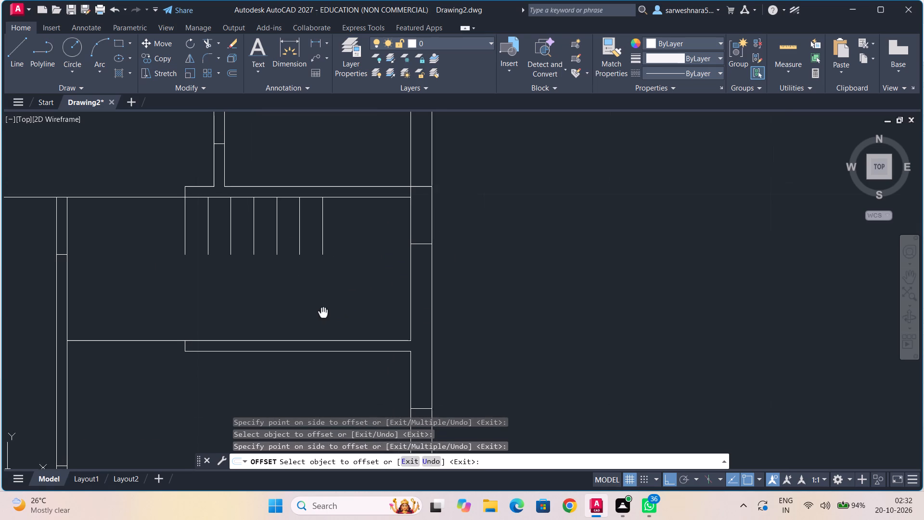
{"action": "left_click", "coordinate": [5, 48]}
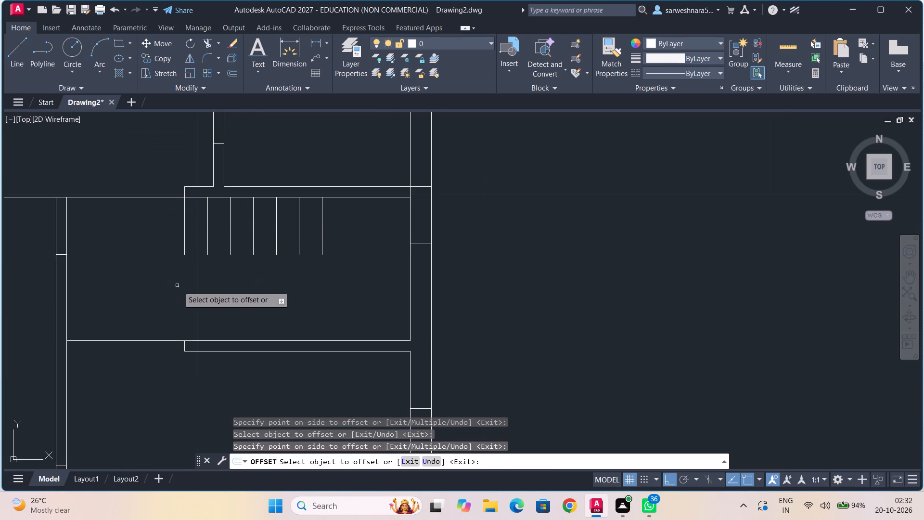
{"action": "left_click", "coordinate": [15, 57]}
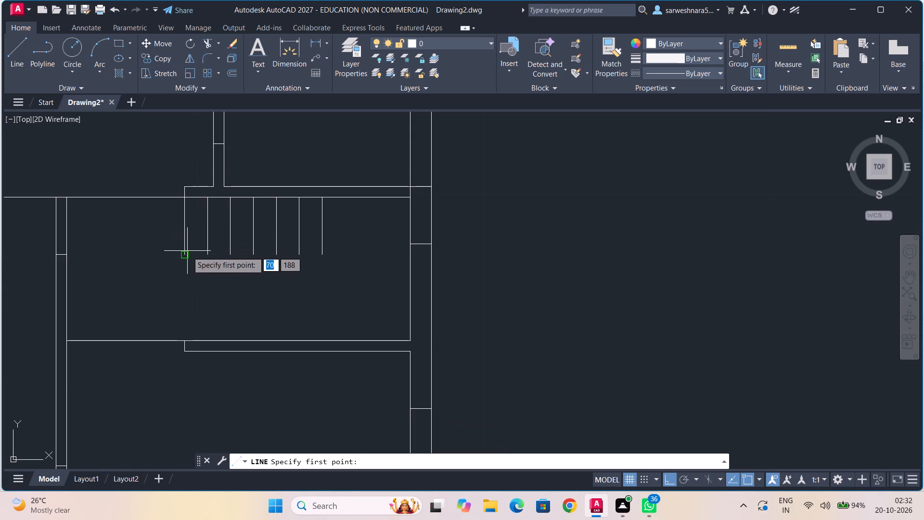
{"action": "left_click", "coordinate": [186, 254]}
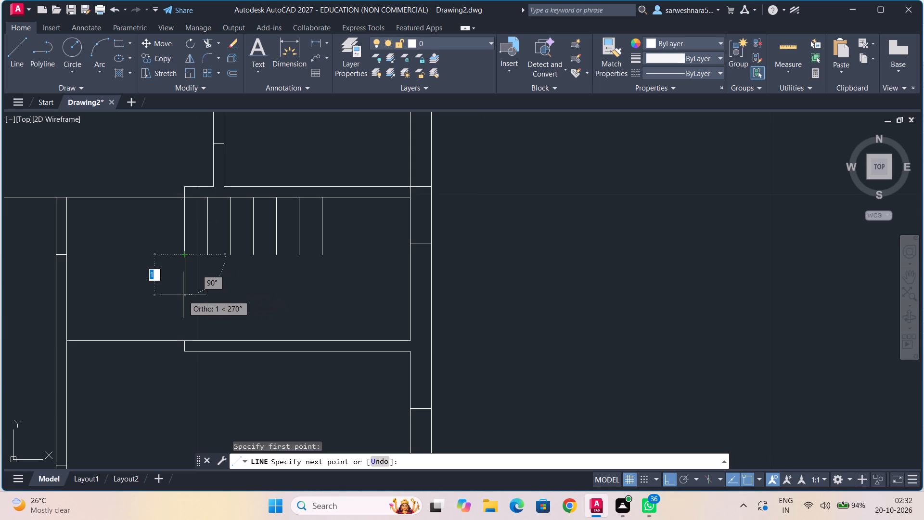
{"action": "type", "text": "0.5"}
{"action": "key", "text": "Return"}
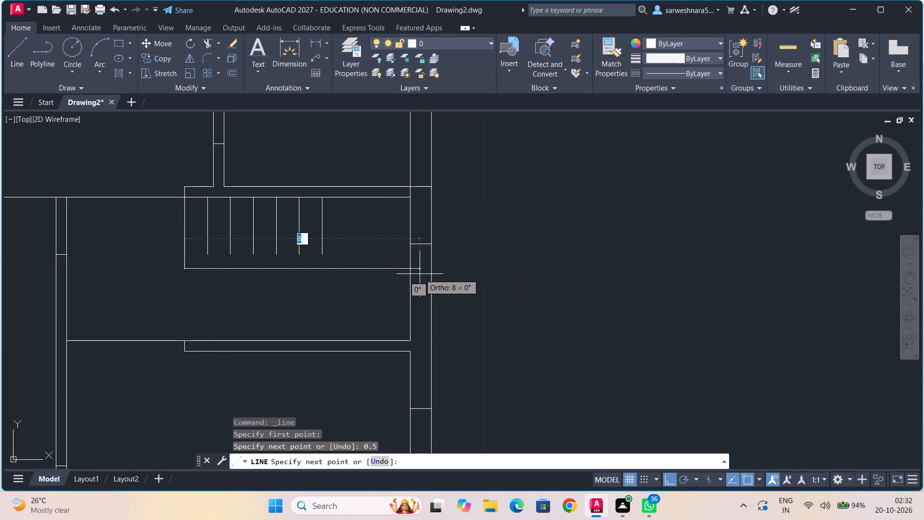
{"action": "key", "text": "8"}
{"action": "key", "text": "Return"}
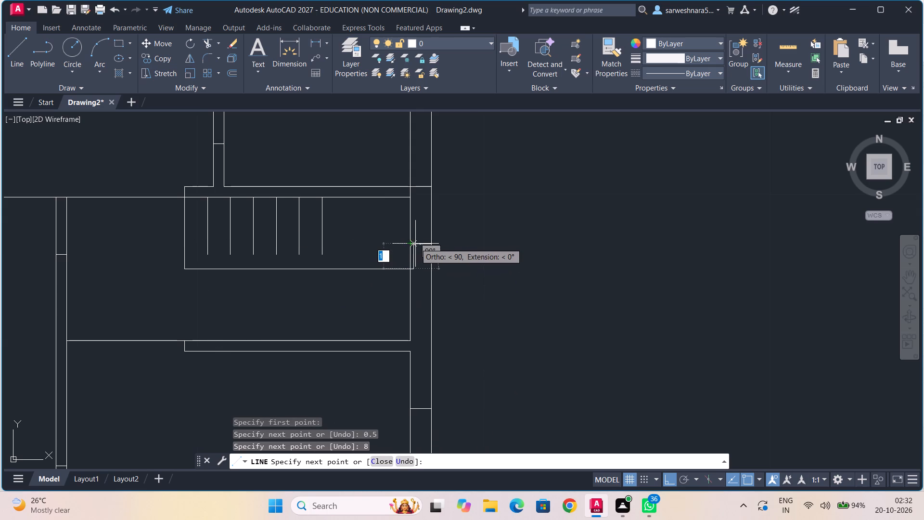
{"action": "type", "text": "0.5"}
{"action": "key", "text": "Return"}
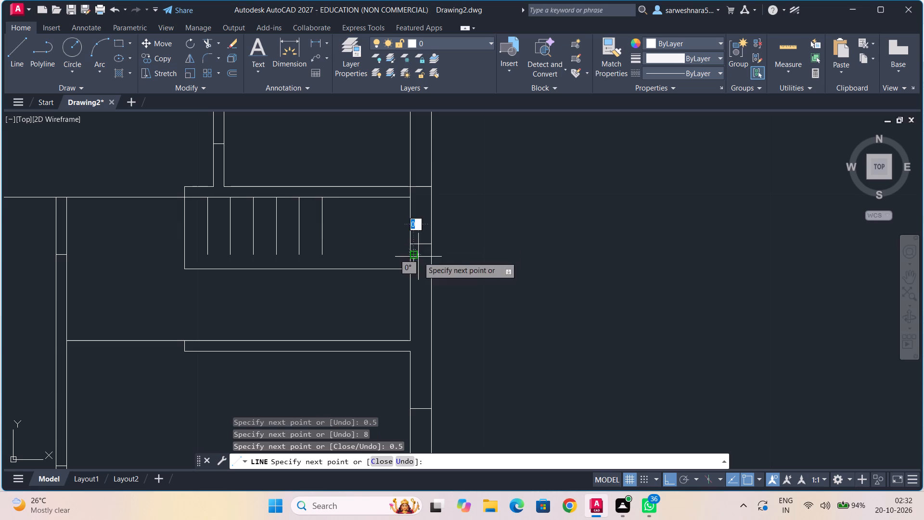
{"action": "left_click", "coordinate": [185, 254]}
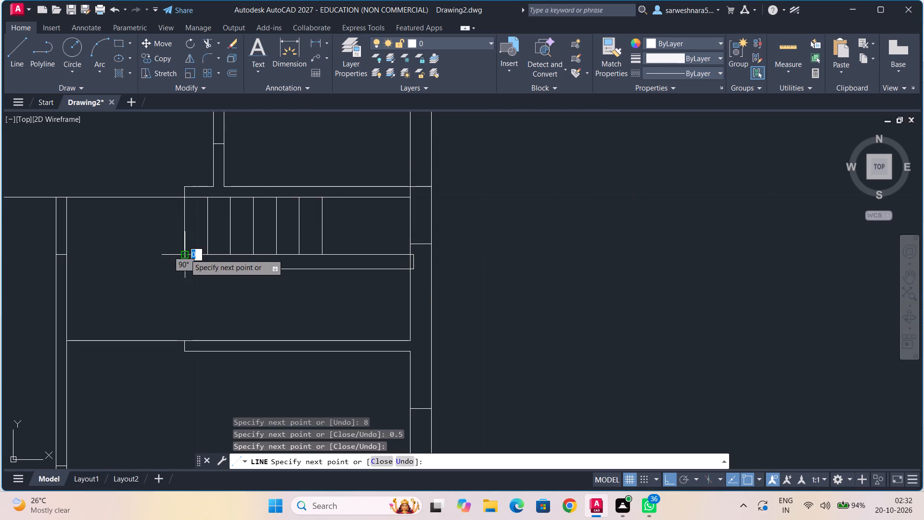
{"action": "key", "text": "Escape"}
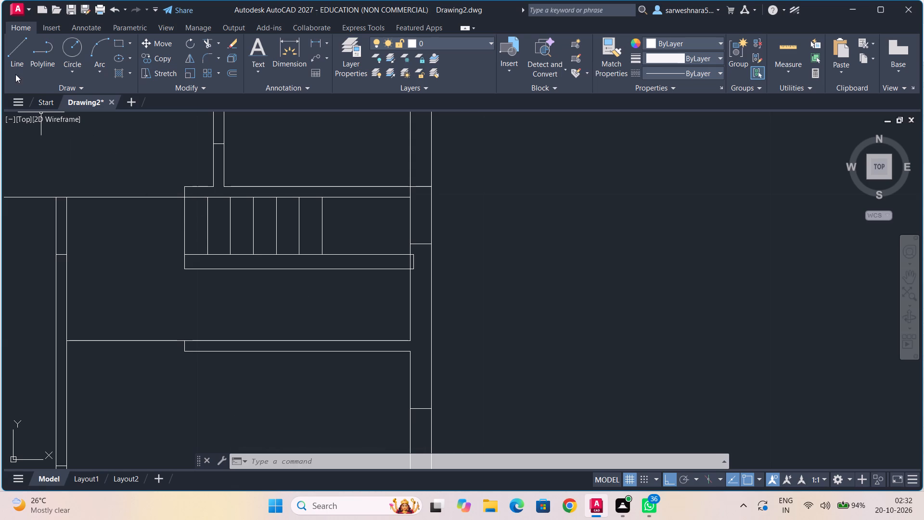
Draw a 0.5-unit line straight down from the second tread's lower end across the strip.
{"action": "left_click_drag", "start_coordinate": [13, 64], "coordinate": [23, 71]}
{"action": "left_click", "coordinate": [208, 256]}
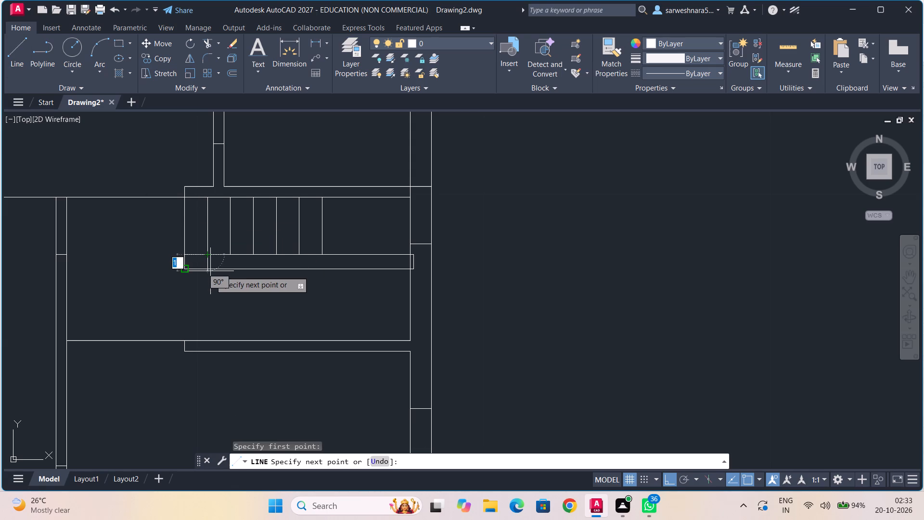
{"action": "scroll", "coordinate": [206, 273], "scroll_direction": "up", "scroll_amount": 2}
{"action": "type", "text": "0.5"}
{"action": "key", "text": "Return"}
{"action": "key", "text": "Escape"}
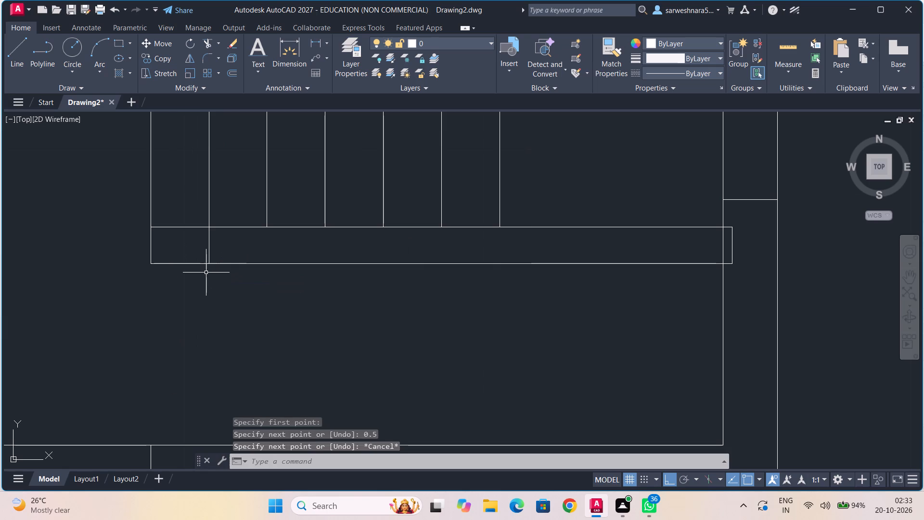
Offset the 0.5-unit line successively to the right at 0.8-unit spacing, making five copies that extend the remaining treads across the strip.
{"action": "left_click", "coordinate": [231, 70]}
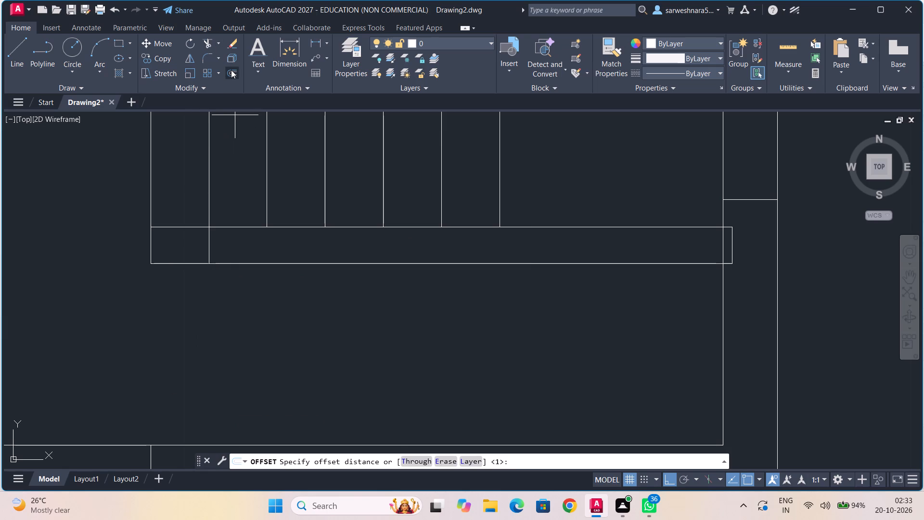
{"action": "type", "text": "0.8"}
{"action": "key", "text": "Return"}
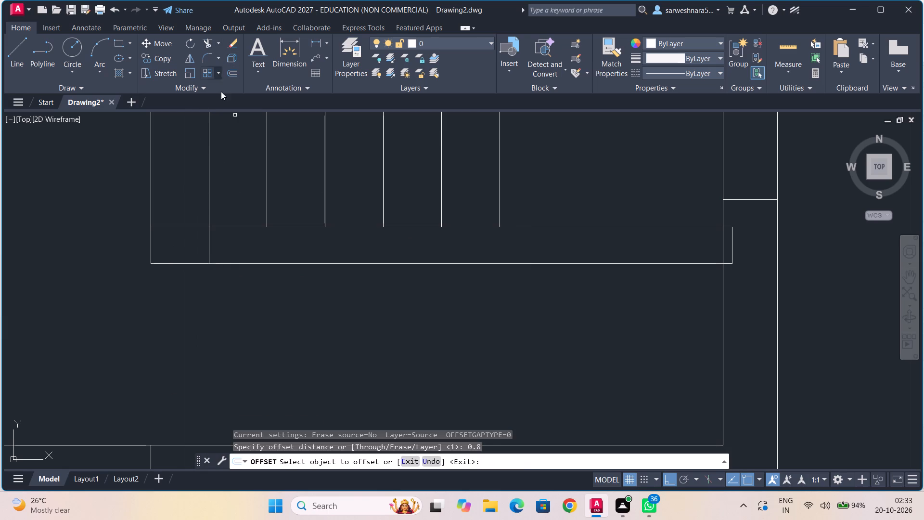
{"action": "left_click", "coordinate": [207, 249]}
{"action": "left_click", "coordinate": [238, 251]}
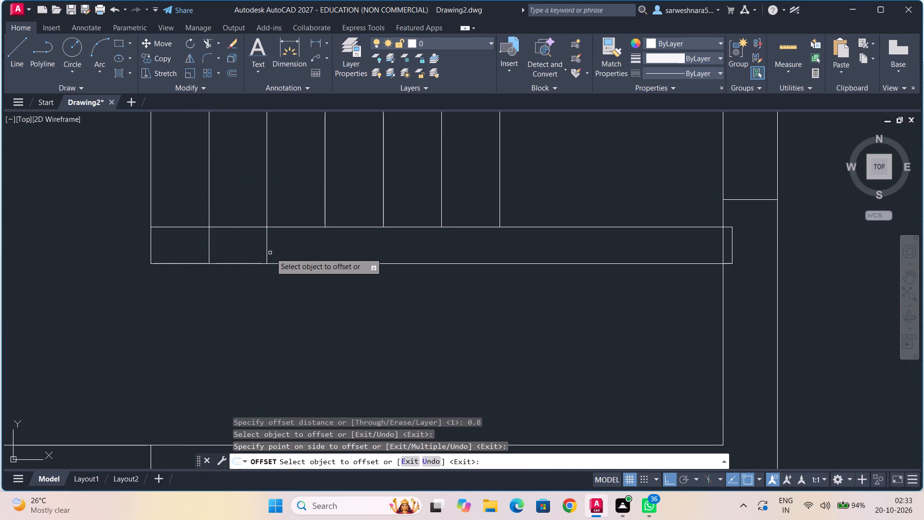
{"action": "left_click", "coordinate": [269, 250]}
{"action": "left_click", "coordinate": [267, 248]}
{"action": "left_click", "coordinate": [290, 251]}
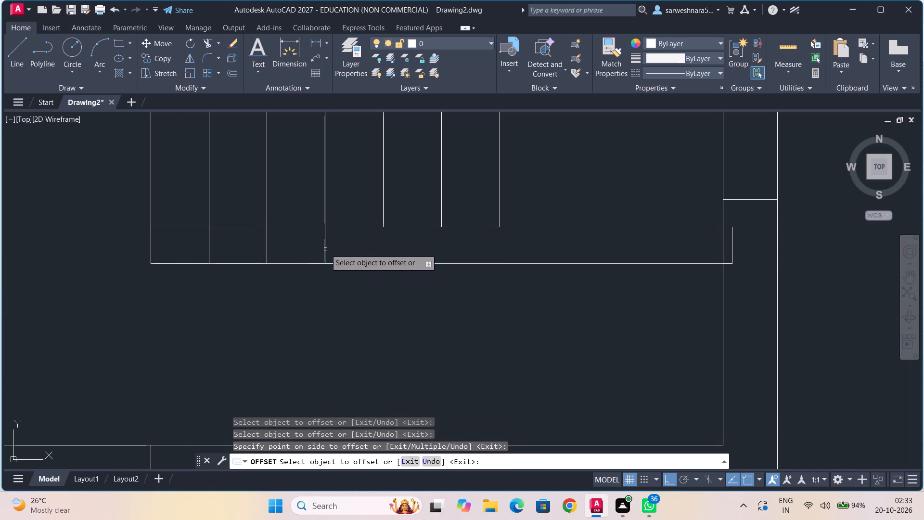
{"action": "left_click", "coordinate": [326, 249]}
{"action": "left_click", "coordinate": [344, 248]}
{"action": "left_click", "coordinate": [383, 248]}
{"action": "left_click", "coordinate": [396, 248]}
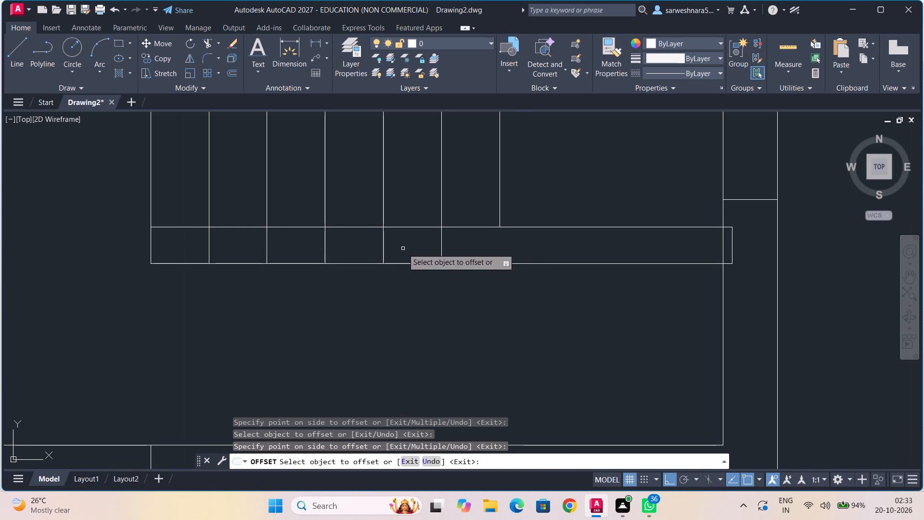
{"action": "left_click", "coordinate": [443, 249]}
{"action": "left_click", "coordinate": [451, 249]}
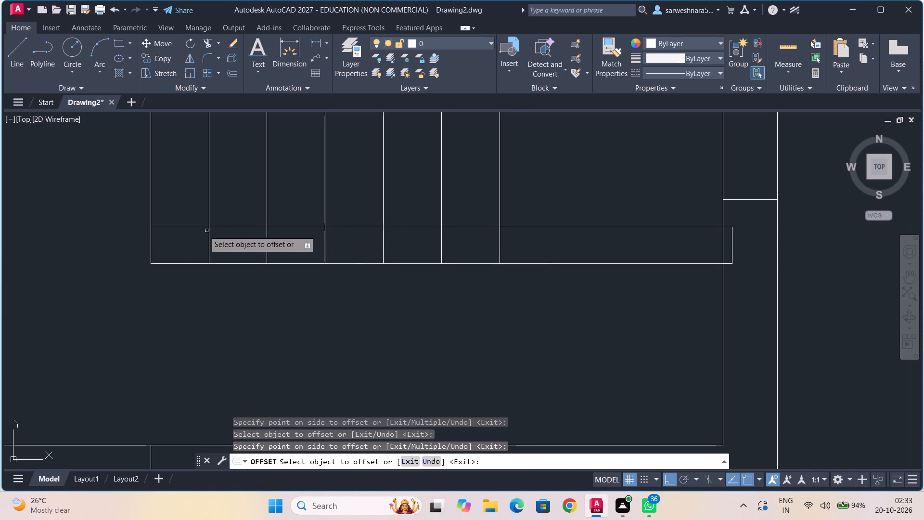
Trim away the strip's upper edge, segment by segment between the treads and on past the right wall's inner face.
{"action": "left_click", "coordinate": [214, 40]}
{"action": "left_click", "coordinate": [209, 41]}
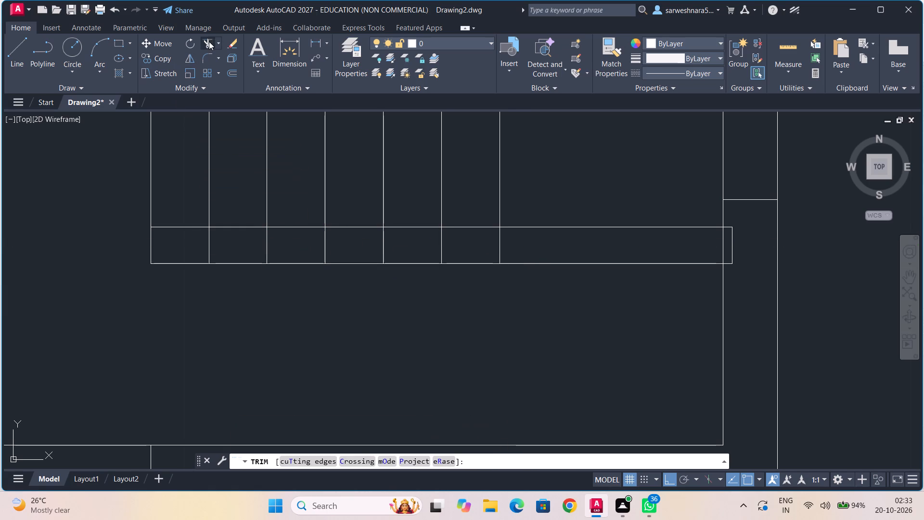
{"action": "left_click", "coordinate": [182, 226]}
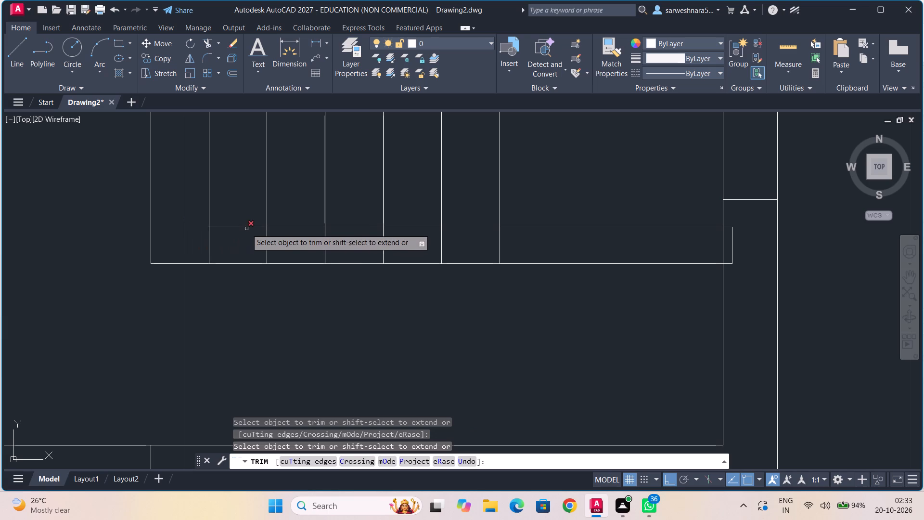
{"action": "left_click", "coordinate": [246, 227]}
{"action": "left_click", "coordinate": [300, 225]}
{"action": "left_click", "coordinate": [361, 228]}
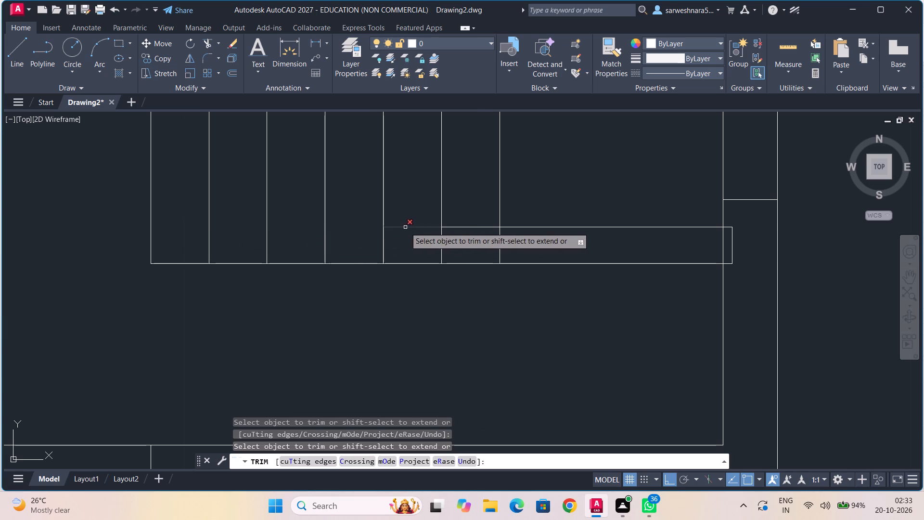
{"action": "left_click", "coordinate": [405, 227]}
{"action": "left_click", "coordinate": [467, 228]}
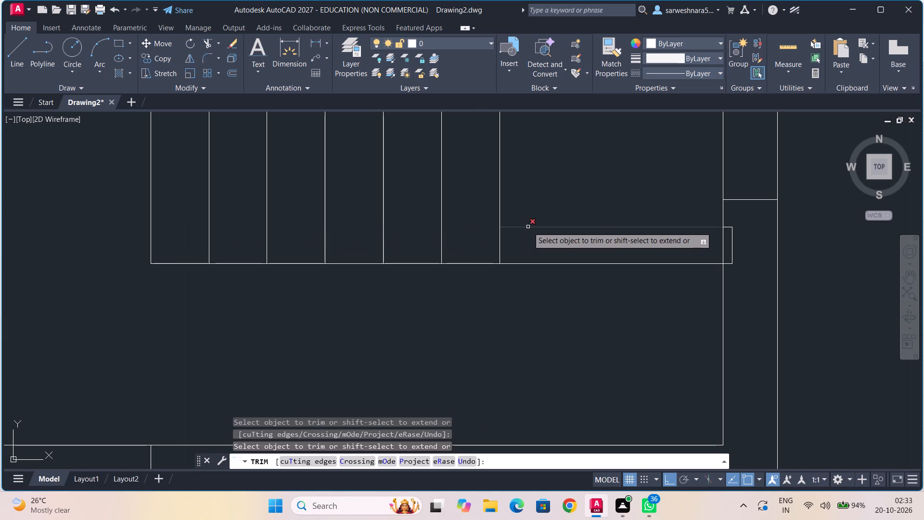
{"action": "left_click", "coordinate": [528, 227]}
{"action": "left_click", "coordinate": [727, 228]}
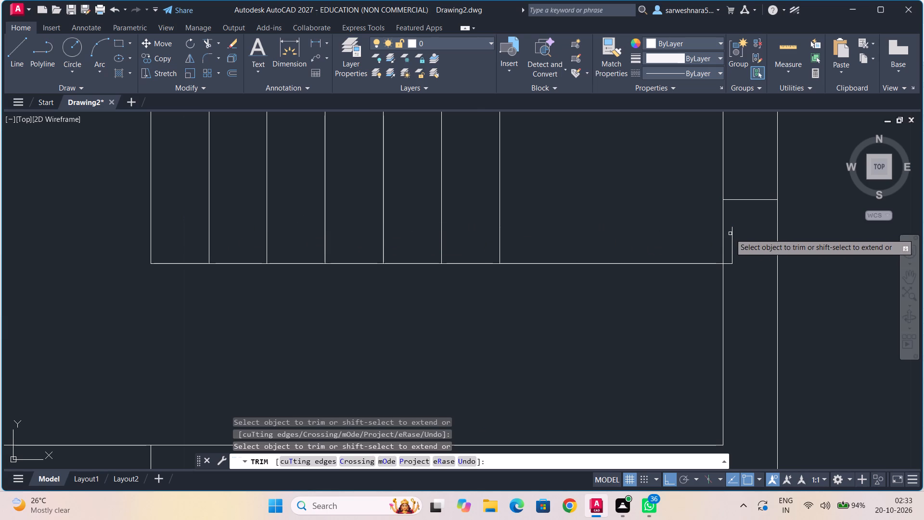
Trim off the leftover short vertical line at the strip's right end.
{"action": "left_click", "coordinate": [730, 234]}
{"action": "left_click", "coordinate": [732, 237]}
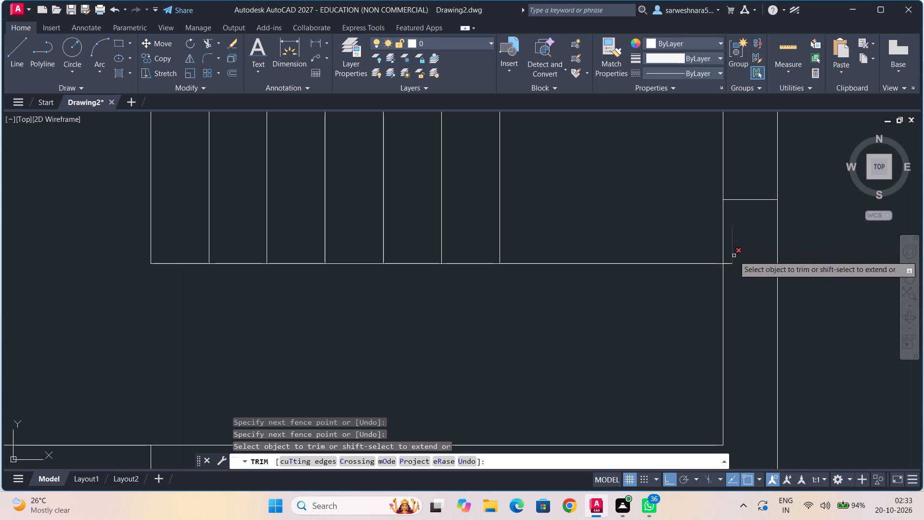
{"action": "key", "text": "Escape"}
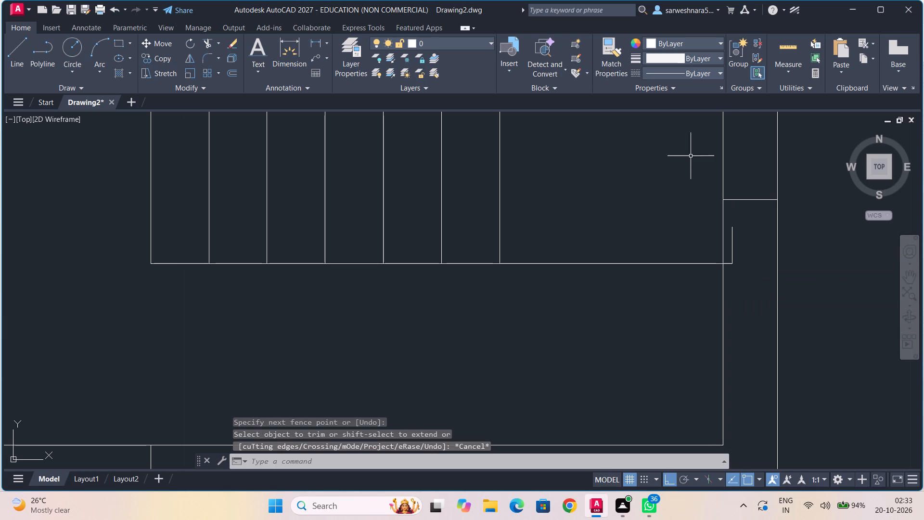
{"action": "left_click_drag", "start_coordinate": [205, 41], "coordinate": [247, 64]}
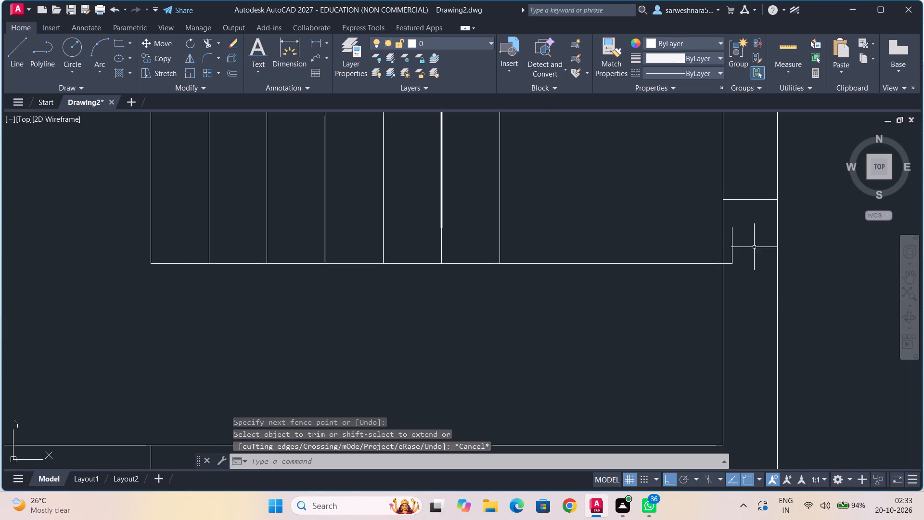
{"action": "left_click", "coordinate": [207, 43]}
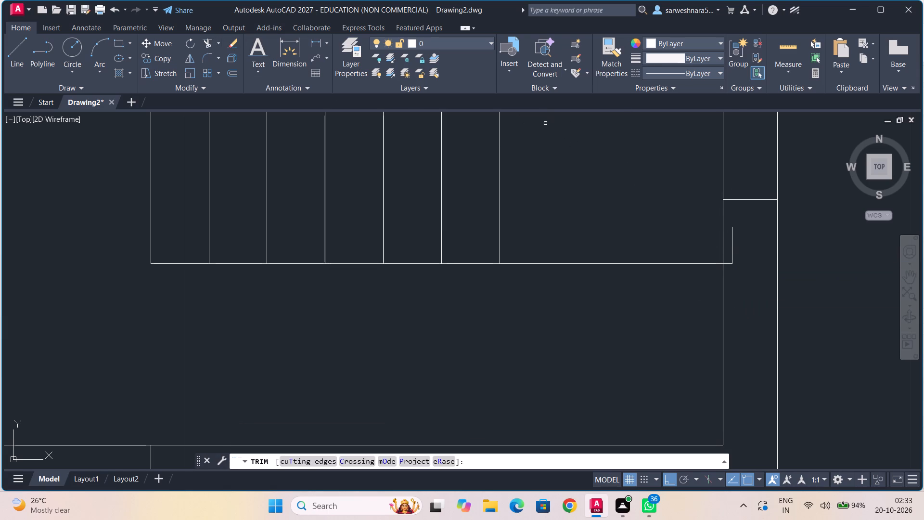
{"action": "left_click", "coordinate": [733, 246]}
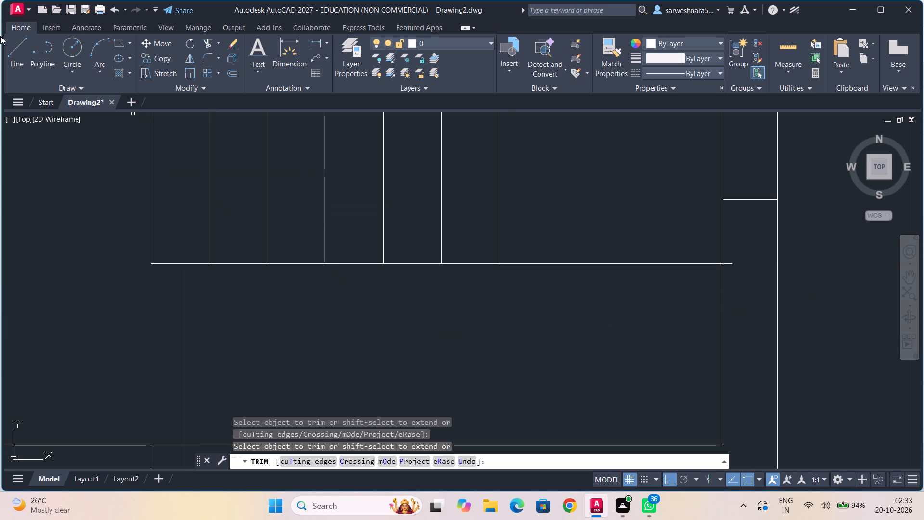
From the left end of the treads' lower edge, draw connected lines of 0.01, 0.1 down, and right to align with that edge's end.
{"action": "left_click", "coordinate": [13, 52]}
{"action": "left_click", "coordinate": [150, 264]}
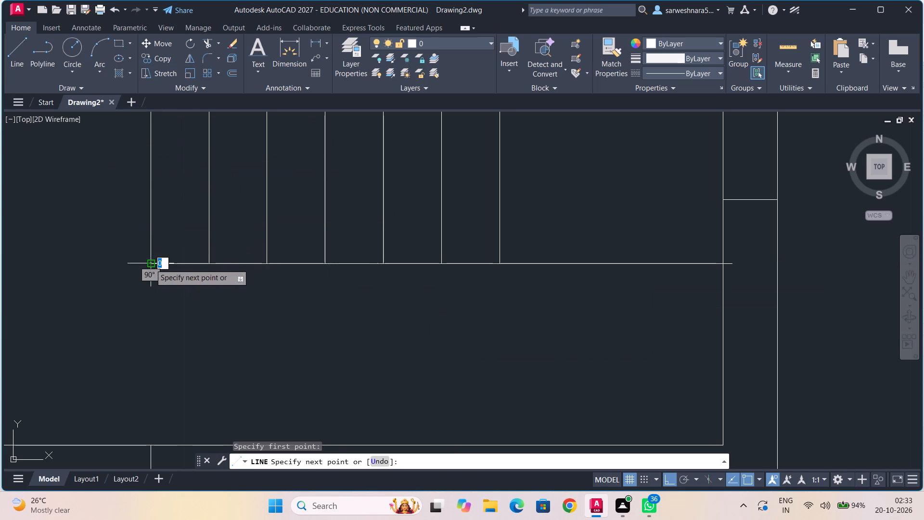
{"action": "type", "text": "0.01"}
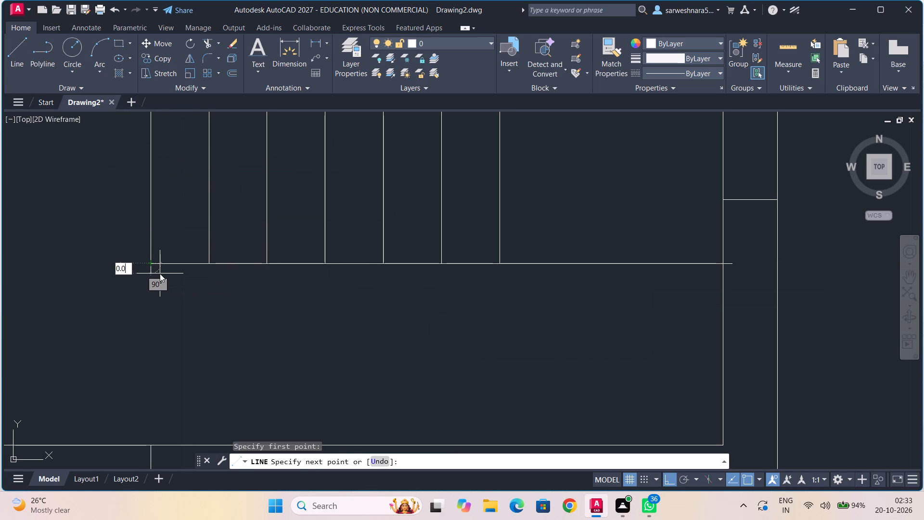
{"action": "key", "text": "Return"}
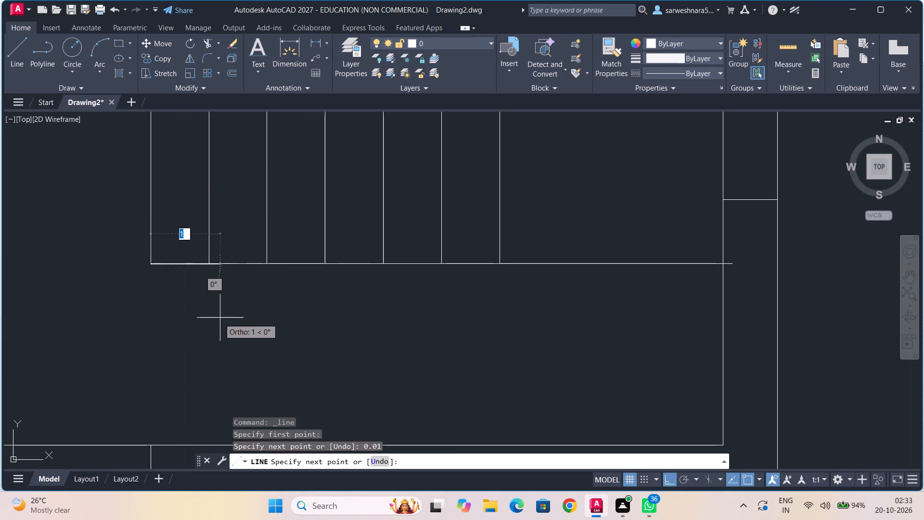
{"action": "type", "text": "0.1"}
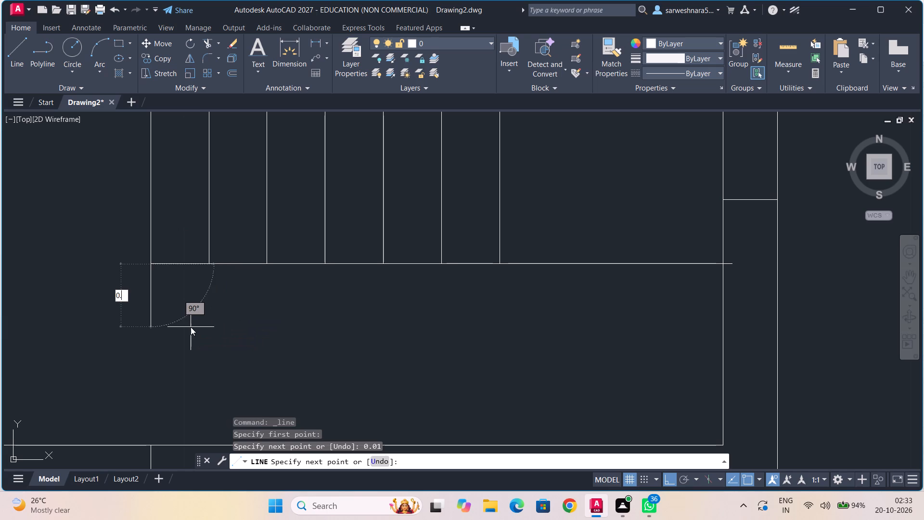
{"action": "key", "text": "Return"}
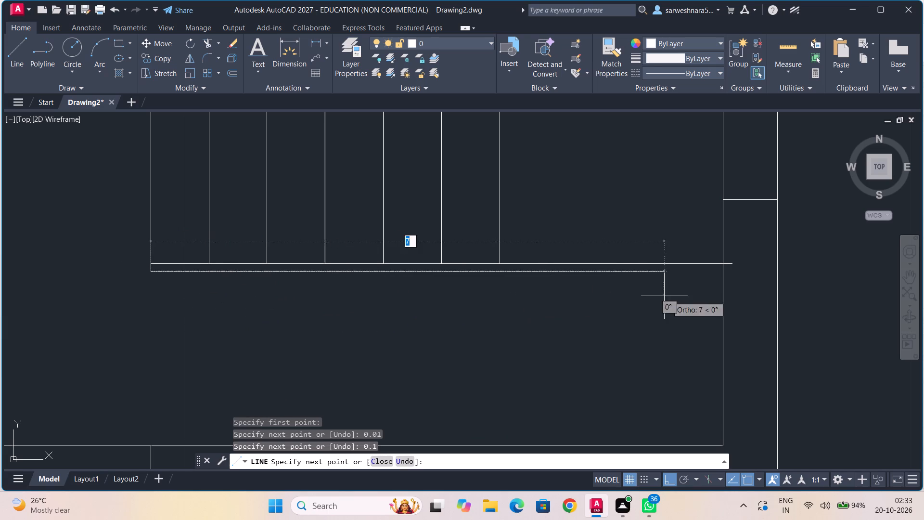
{"action": "left_click", "coordinate": [732, 276]}
{"action": "key", "text": "Escape"}
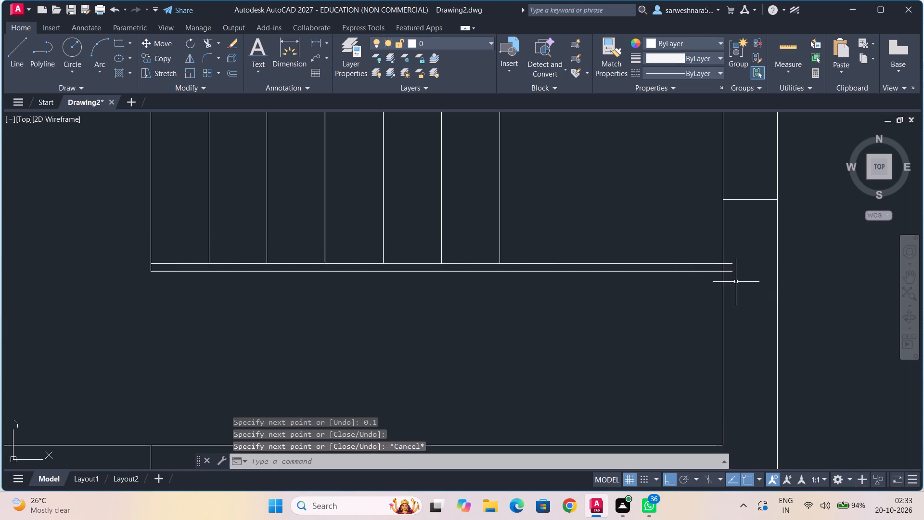
Trim the right ends of both closely spaced horizontal lines back to the wall's inner face.
{"action": "left_click", "coordinate": [206, 40]}
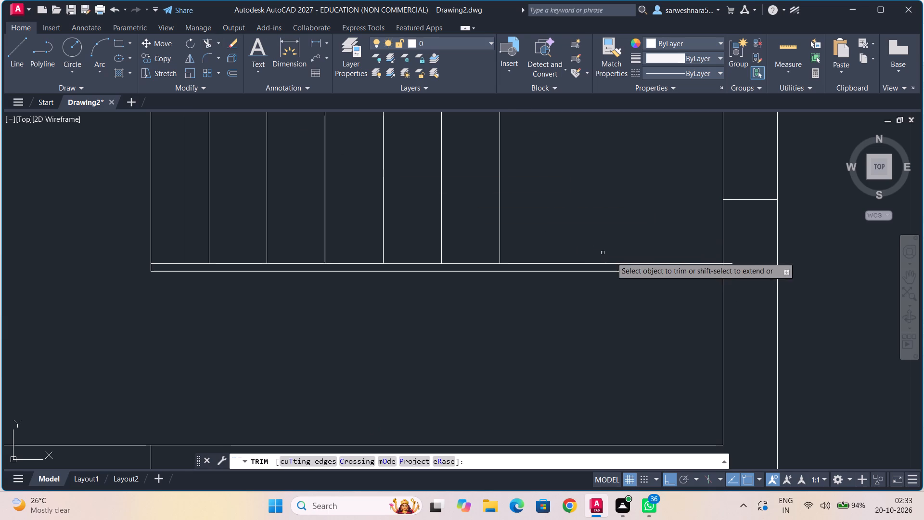
{"action": "left_click", "coordinate": [730, 263]}
{"action": "left_click", "coordinate": [730, 272]}
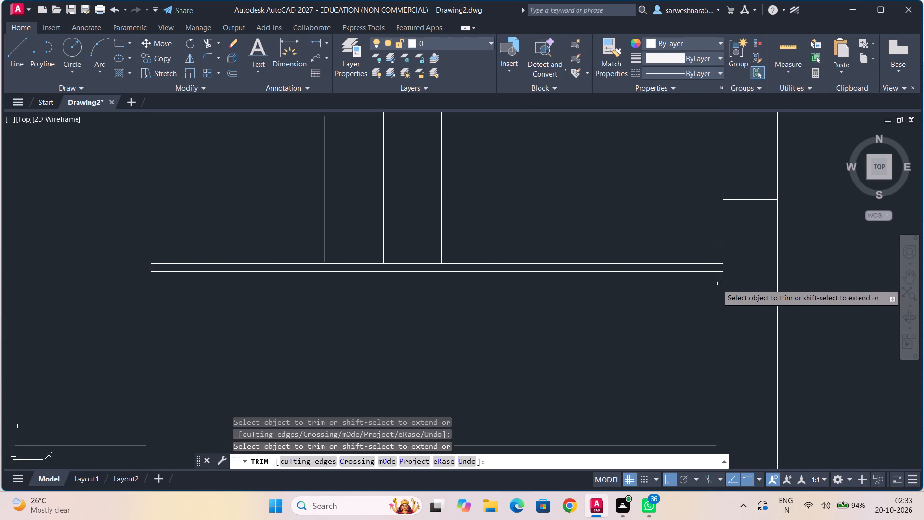
{"action": "key", "text": "Escape"}
Draw a vertical line from the left end of the lower horizontal line down to the wall line below.
{"action": "left_click", "coordinate": [19, 55]}
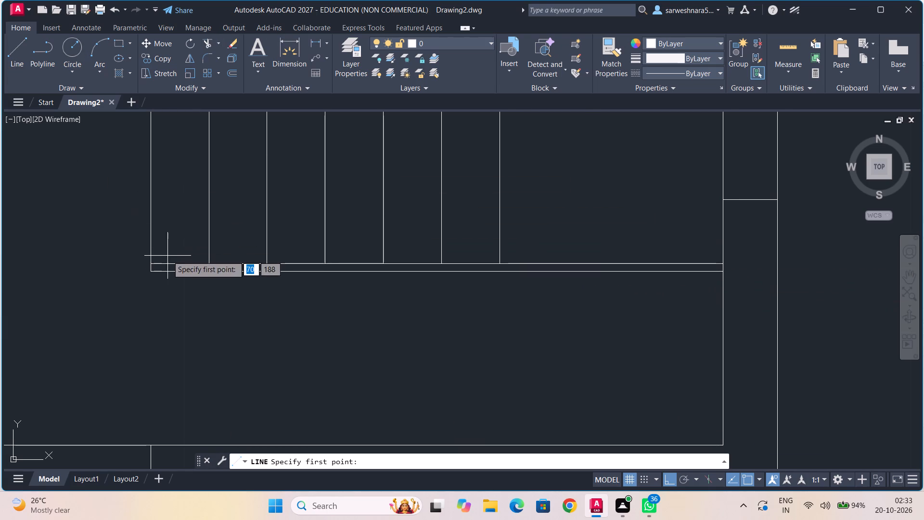
{"action": "left_click", "coordinate": [153, 274]}
{"action": "middle_click_drag", "start_coordinate": [161, 339], "coordinate": [175, 245]}
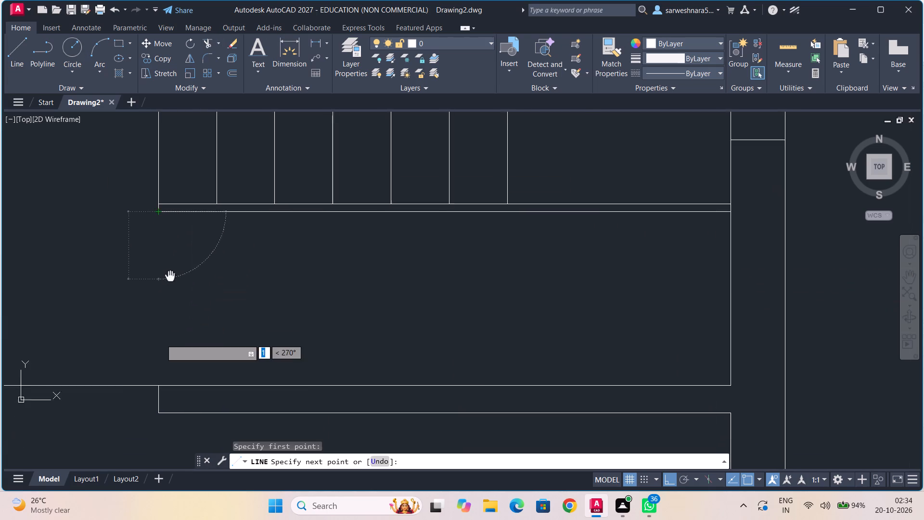
{"action": "middle_click_drag", "start_coordinate": [175, 245], "coordinate": [177, 241]}
{"action": "left_click", "coordinate": [166, 346]}
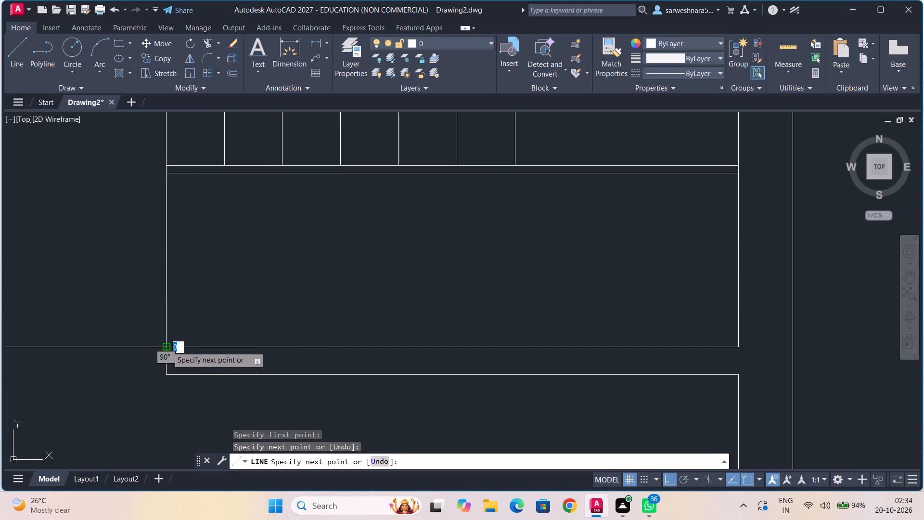
{"action": "key", "text": "Escape"}
Offset the new vertical line successively to the right at 0.8-unit spacing, making six copies as the lower flight's treads.
{"action": "left_click", "coordinate": [231, 72]}
{"action": "type", "text": "0."}
{"action": "key", "text": "8"}
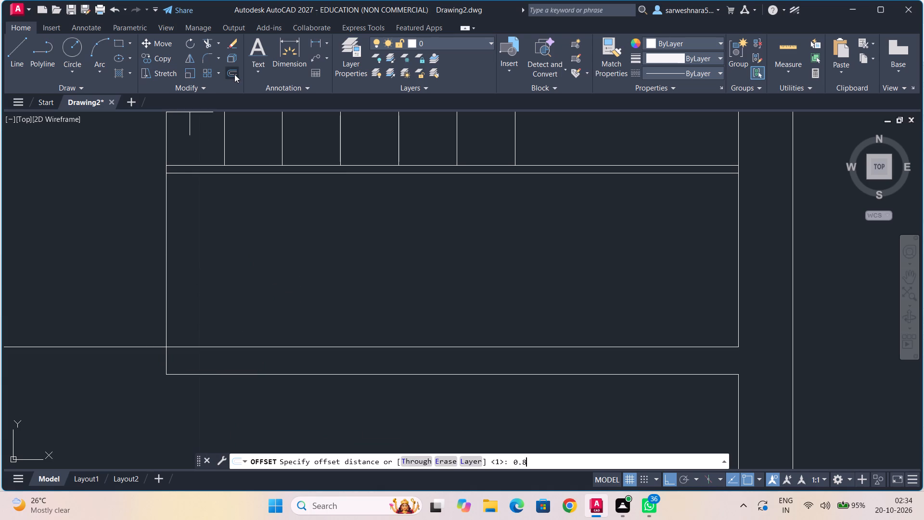
{"action": "key", "text": "Return"}
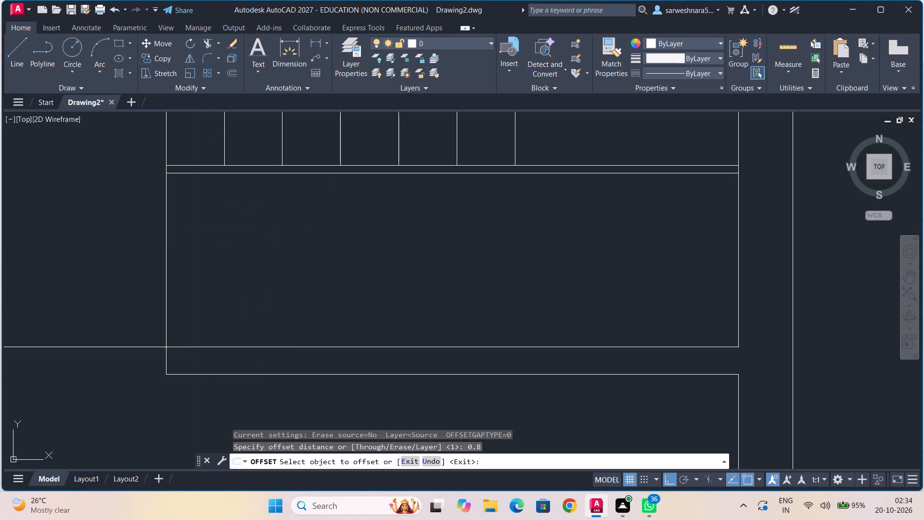
{"action": "left_click", "coordinate": [167, 226]}
{"action": "left_click", "coordinate": [206, 234]}
{"action": "left_click", "coordinate": [226, 235]}
{"action": "left_click", "coordinate": [246, 234]}
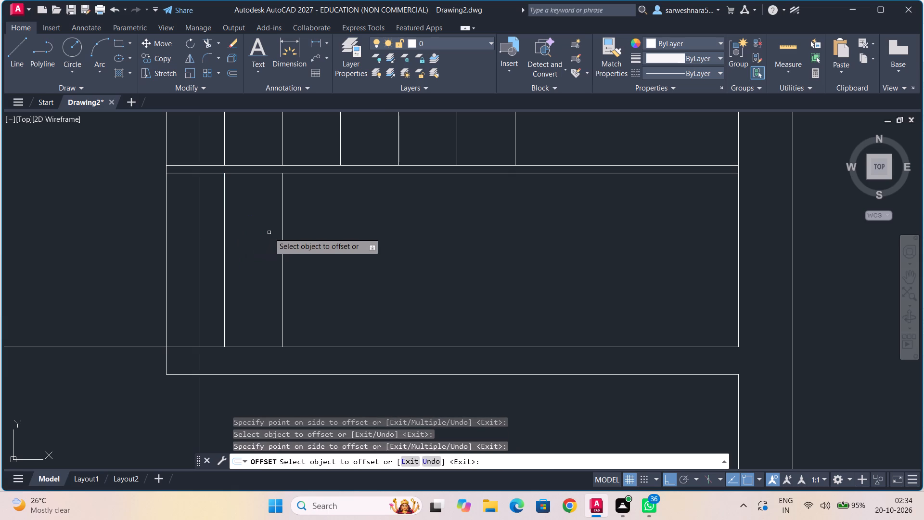
{"action": "left_click", "coordinate": [281, 231]}
{"action": "left_click_drag", "start_coordinate": [289, 230], "coordinate": [294, 230]}
{"action": "left_click", "coordinate": [338, 227]}
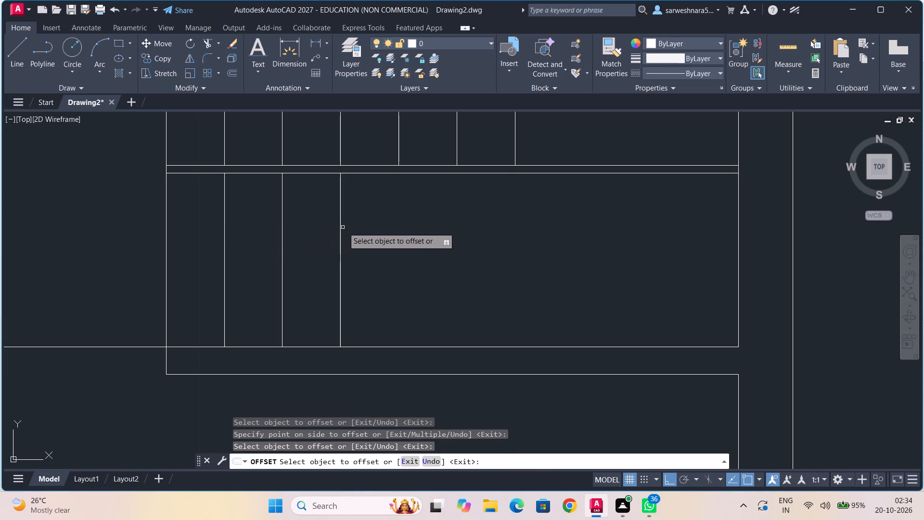
{"action": "left_click", "coordinate": [342, 228]}
{"action": "left_click", "coordinate": [351, 226]}
{"action": "left_click", "coordinate": [399, 224]}
{"action": "left_click", "coordinate": [412, 223]}
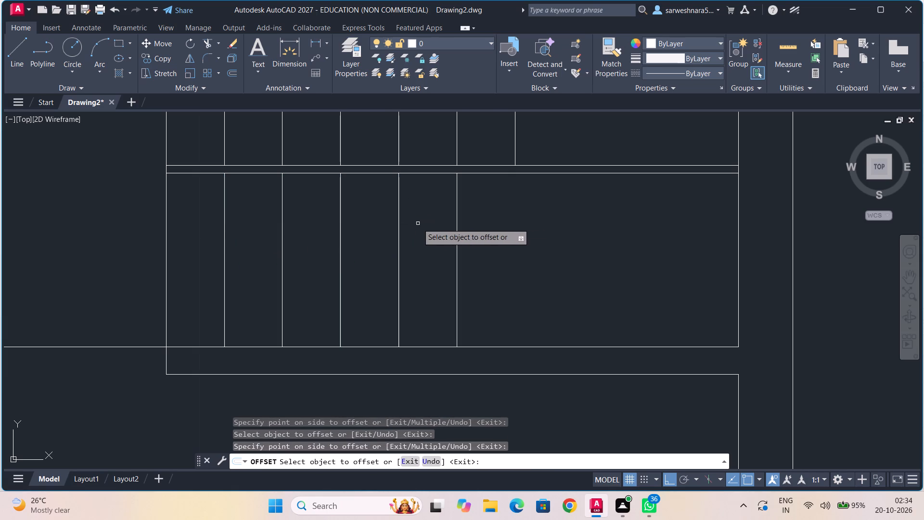
{"action": "left_click", "coordinate": [457, 223]}
{"action": "left_click", "coordinate": [462, 222]}
In the other floor plan, draw a diagonal line across the stair landing from its outer wall corner to the inner turning corner.
{"action": "scroll", "coordinate": [513, 224], "scroll_direction": "down", "scroll_amount": 1}
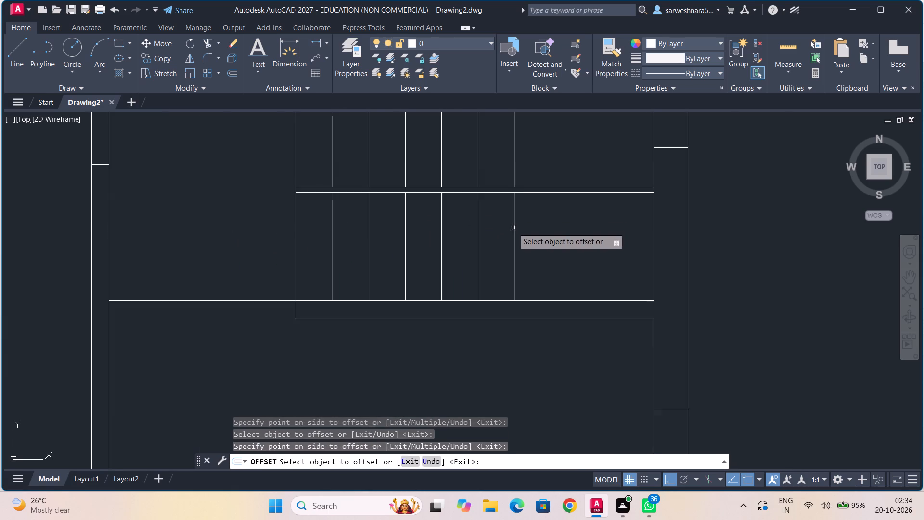
{"action": "scroll", "coordinate": [513, 228], "scroll_direction": "down", "scroll_amount": 1}
{"action": "middle_click_drag", "start_coordinate": [520, 234], "coordinate": [520, 282]}
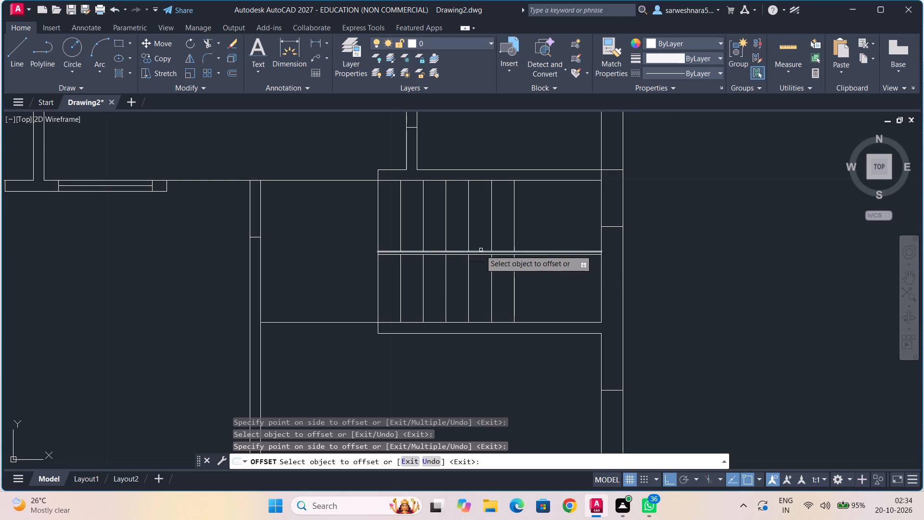
{"action": "middle_click_drag", "start_coordinate": [485, 251], "coordinate": [468, 257]}
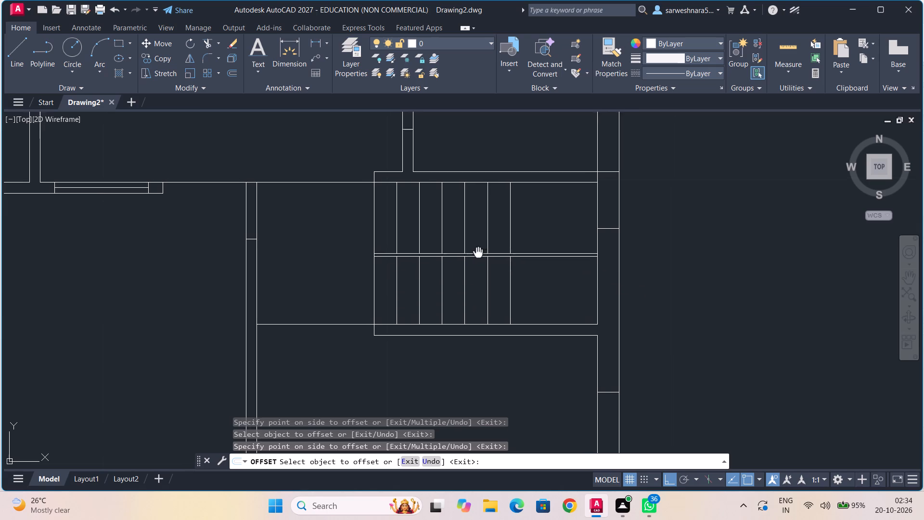
{"action": "middle_click_drag", "start_coordinate": [468, 257], "coordinate": [442, 266]}
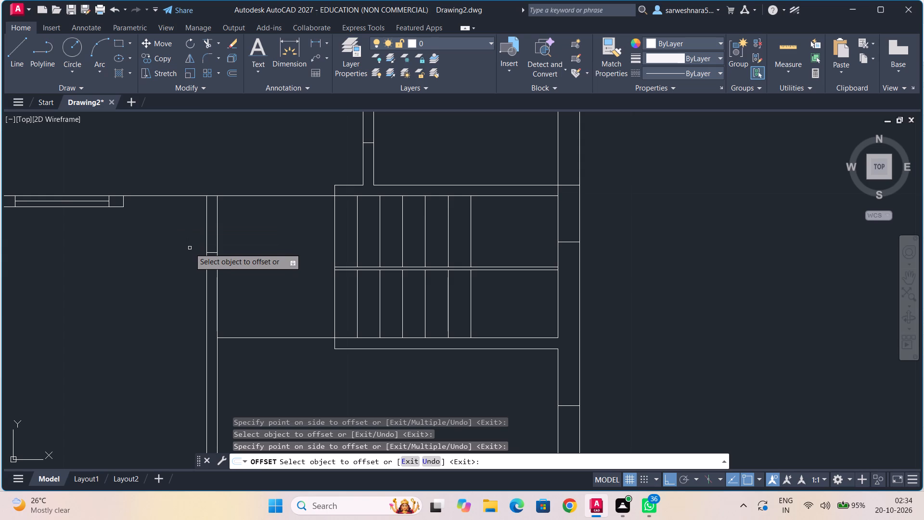
{"action": "scroll", "coordinate": [190, 248], "scroll_direction": "down", "scroll_amount": 2}
{"action": "middle_click_drag", "start_coordinate": [182, 253], "coordinate": [614, 272]}
{"action": "middle_click_drag", "start_coordinate": [364, 281], "coordinate": [441, 282]}
{"action": "left_click", "coordinate": [19, 60]}
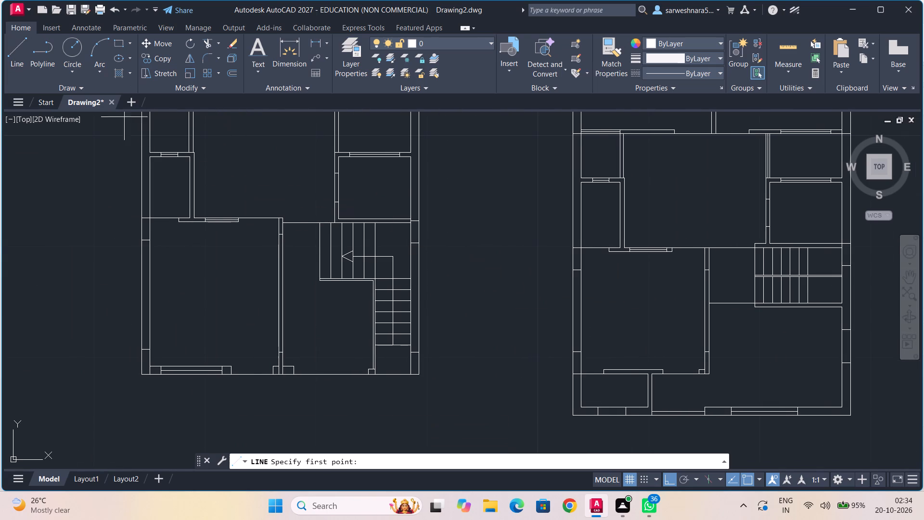
{"action": "scroll", "coordinate": [388, 258], "scroll_direction": "up", "scroll_amount": 2}
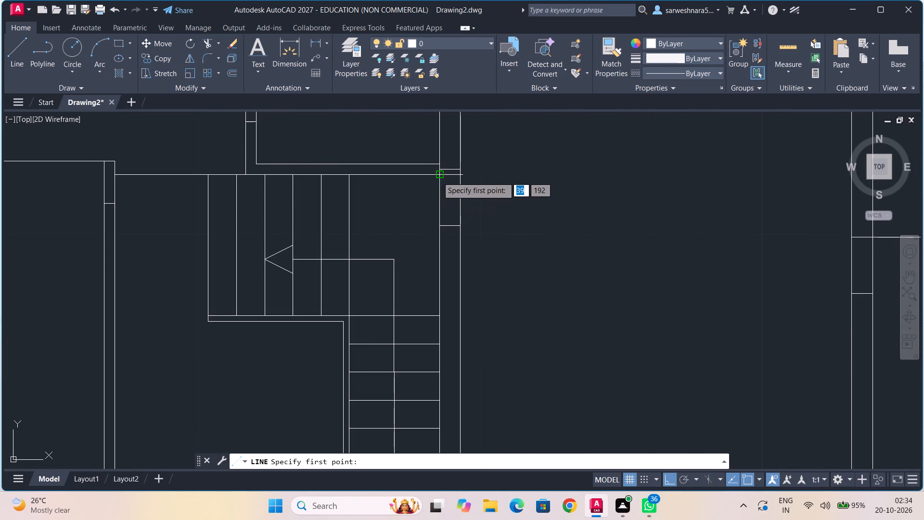
{"action": "left_click", "coordinate": [440, 175]}
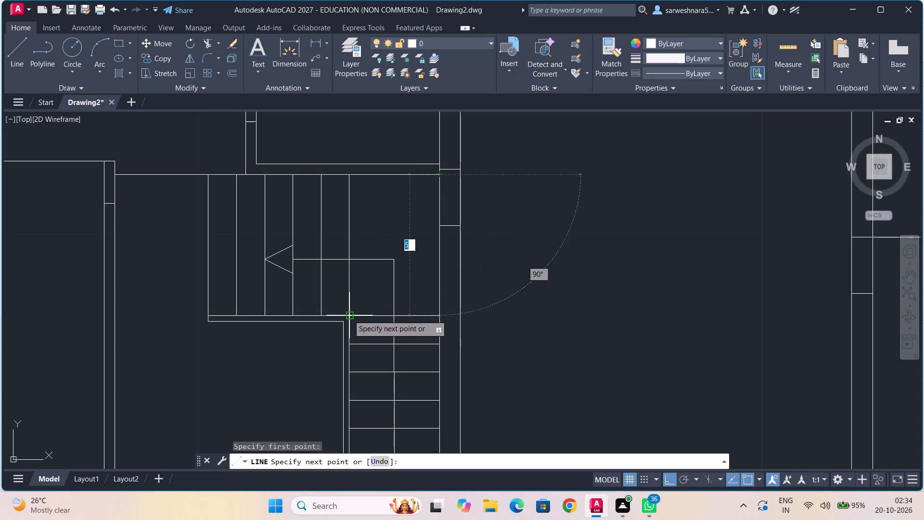
{"action": "left_click", "coordinate": [348, 315]}
{"action": "scroll", "coordinate": [668, 265], "scroll_direction": "down", "scroll_amount": 2}
{"action": "middle_click_drag", "start_coordinate": [667, 267], "coordinate": [470, 285]}
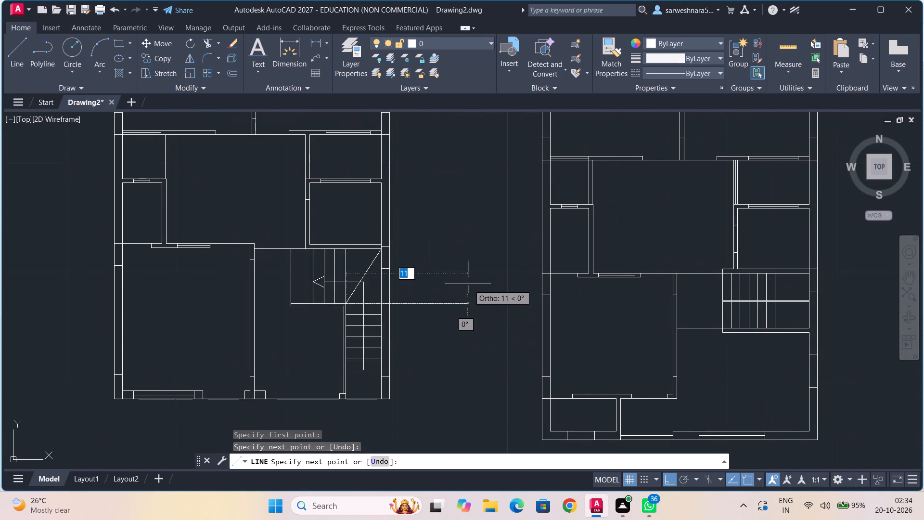
{"action": "key", "text": "Escape"}
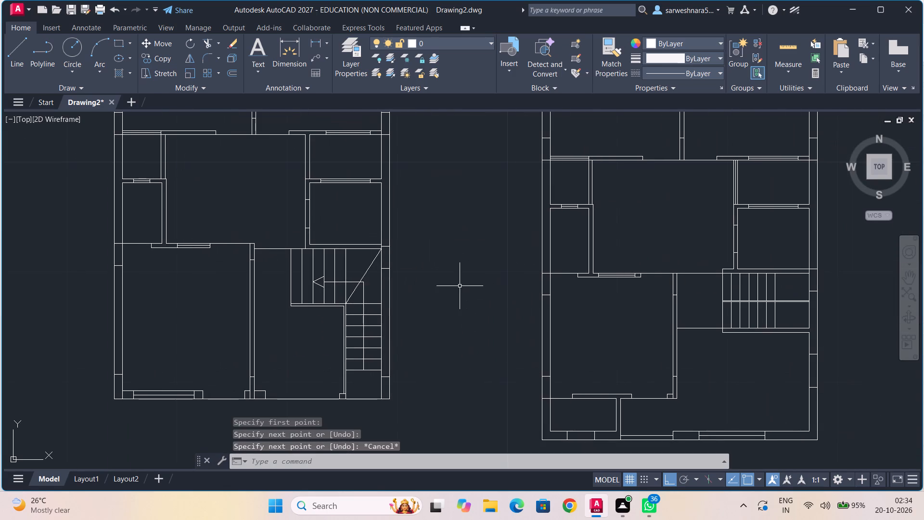
In the second plan, draw a diagonal across the upper half of the landing, from the last tread's lower end to the wall corner.
{"action": "middle_click_drag", "start_coordinate": [558, 273], "coordinate": [259, 287]}
{"action": "middle_click_drag", "start_coordinate": [514, 273], "coordinate": [394, 272]}
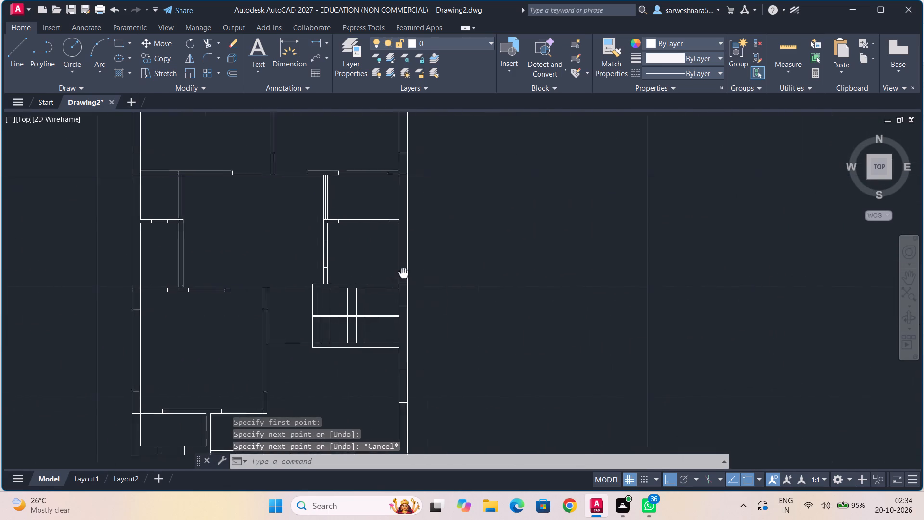
{"action": "middle_click_drag", "start_coordinate": [394, 272], "coordinate": [372, 267]}
{"action": "scroll", "coordinate": [409, 303], "scroll_direction": "up", "scroll_amount": 1}
{"action": "middle_click_drag", "start_coordinate": [409, 303], "coordinate": [437, 287]}
{"action": "scroll", "coordinate": [409, 303], "scroll_direction": "up", "scroll_amount": 1}
{"action": "left_click", "coordinate": [17, 45]}
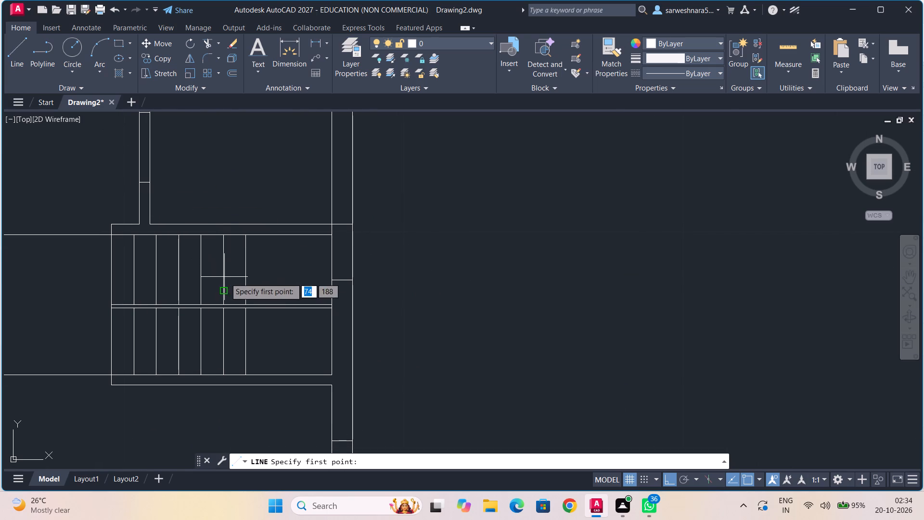
{"action": "scroll", "coordinate": [242, 299], "scroll_direction": "up", "scroll_amount": 2}
{"action": "left_click", "coordinate": [253, 313]}
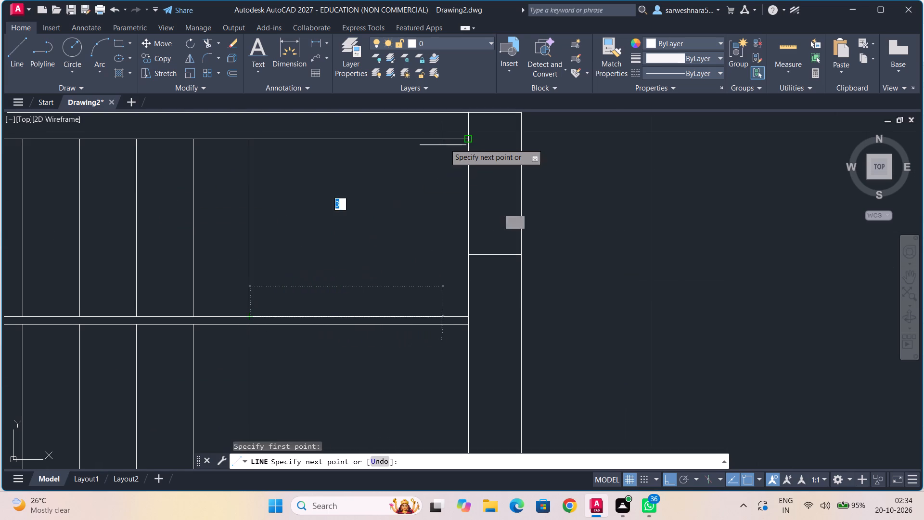
{"action": "left_click", "coordinate": [469, 140]}
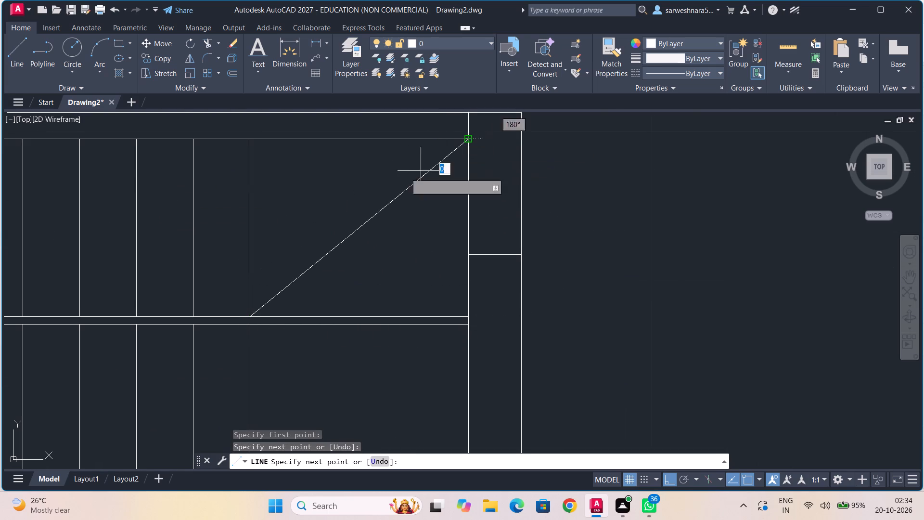
Draw a mirrored diagonal across the lower half of the landing, from the last lower tread's upper end to the bottom wall corner.
{"action": "left_click", "coordinate": [22, 61]}
{"action": "middle_click_drag", "start_coordinate": [329, 360], "coordinate": [356, 226]}
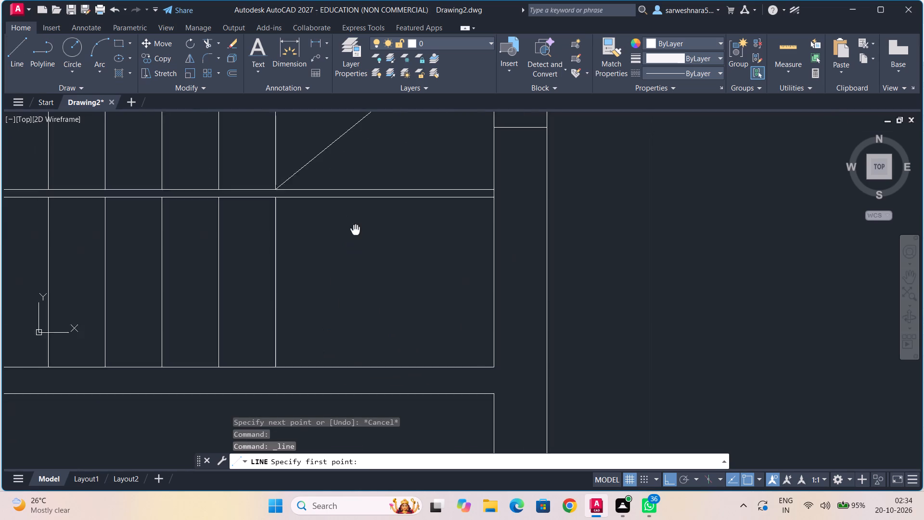
{"action": "middle_click_drag", "start_coordinate": [356, 226], "coordinate": [359, 217]}
{"action": "left_click", "coordinate": [278, 184]}
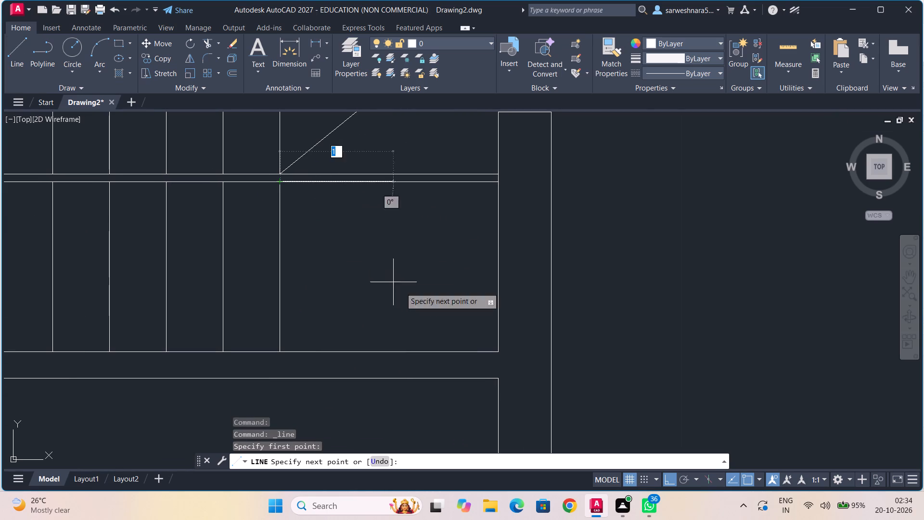
{"action": "left_click", "coordinate": [498, 352]}
{"action": "scroll", "coordinate": [313, 300], "scroll_direction": "down", "scroll_amount": 1}
{"action": "middle_click_drag", "start_coordinate": [313, 300], "coordinate": [445, 309]}
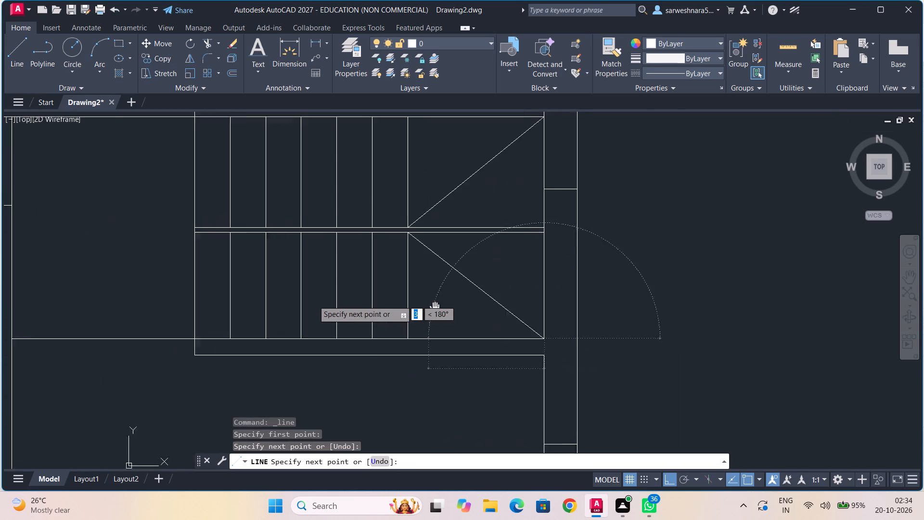
{"action": "middle_click_drag", "start_coordinate": [445, 309], "coordinate": [448, 311]}
{"action": "key", "text": "Escape"}
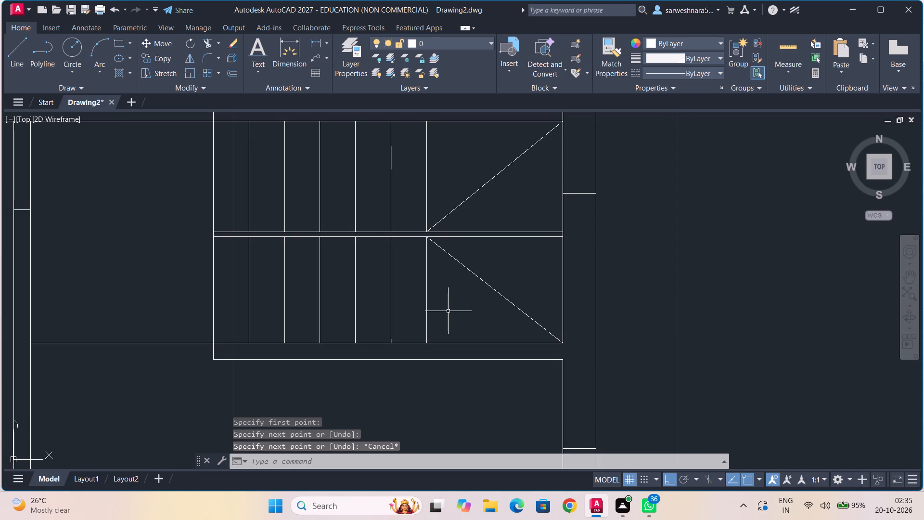
Draw a direction arrow along the lower flight from the first tread's midpoint, with a 1-unit-wide arrowhead centred on the shaft and tipped at the last tread.
{"action": "left_click", "coordinate": [20, 54]}
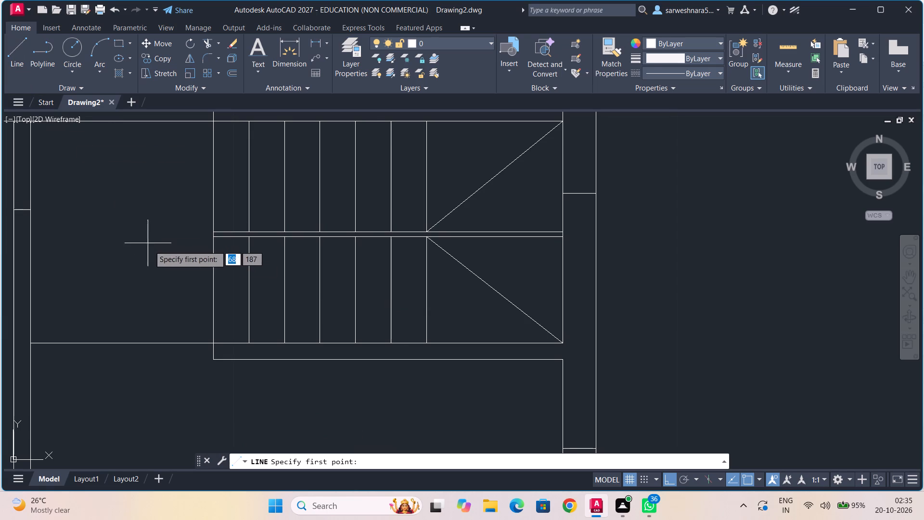
{"action": "left_click", "coordinate": [212, 289]}
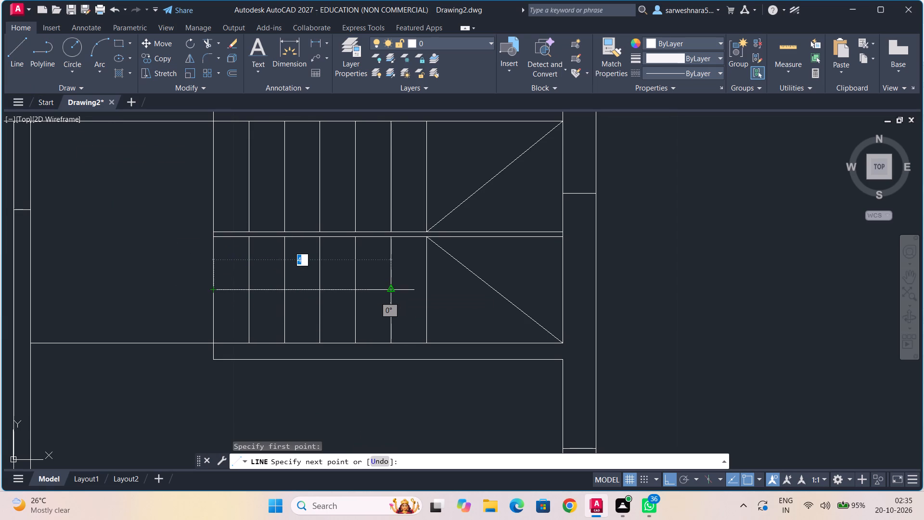
{"action": "left_click", "coordinate": [408, 289]}
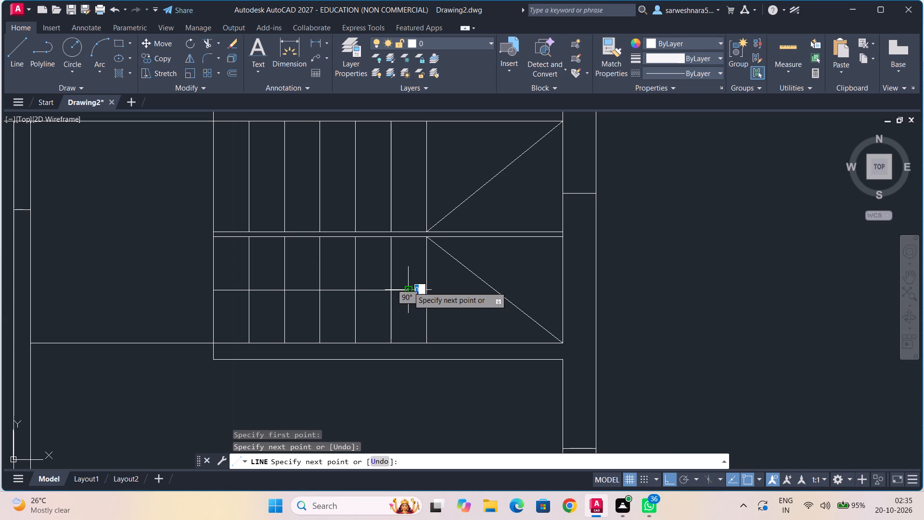
{"action": "type", "text": "0.5"}
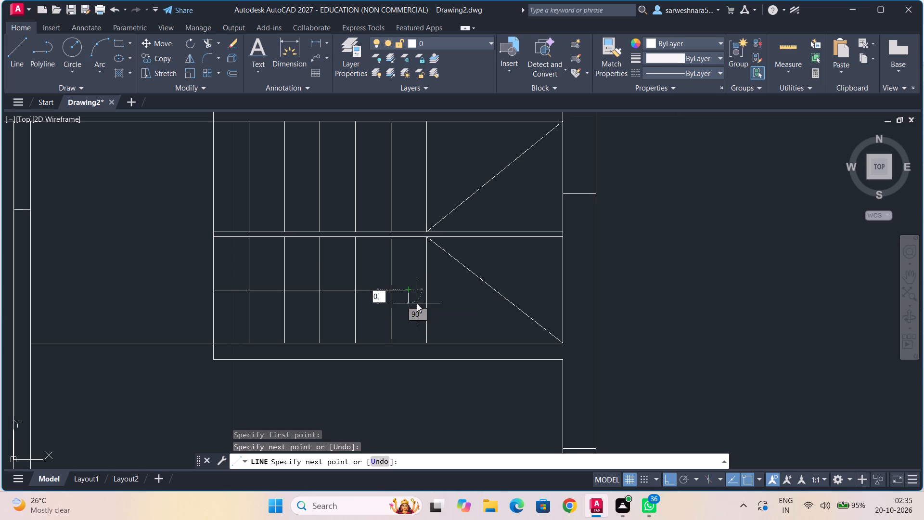
{"action": "key", "text": "Return"}
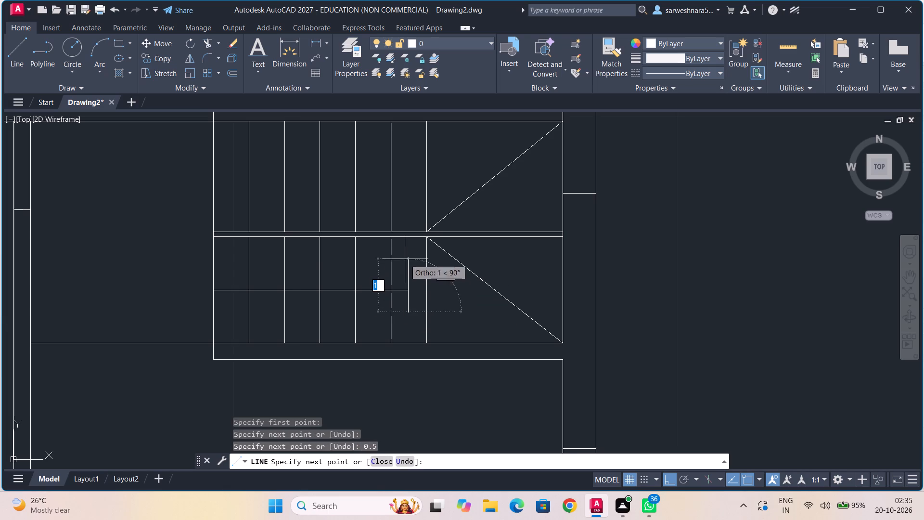
{"action": "key", "text": "1"}
{"action": "key", "text": "Return"}
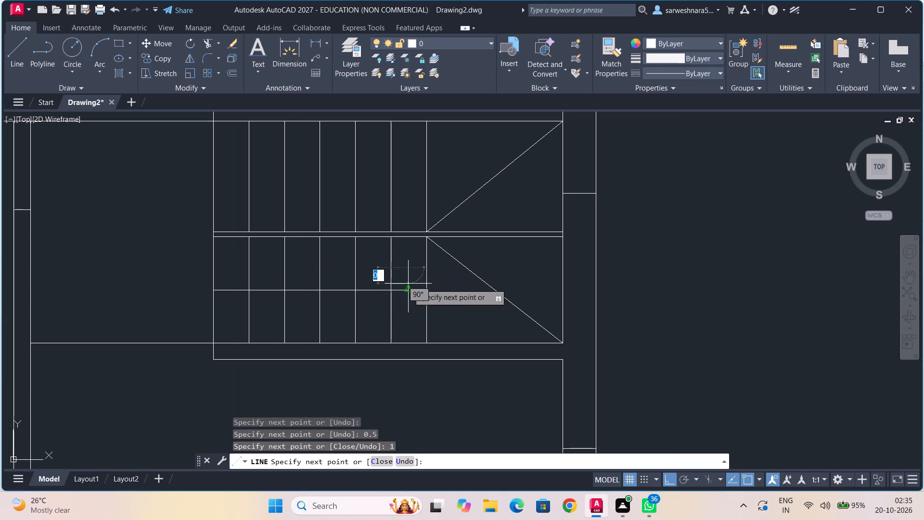
{"action": "left_click", "coordinate": [427, 293]}
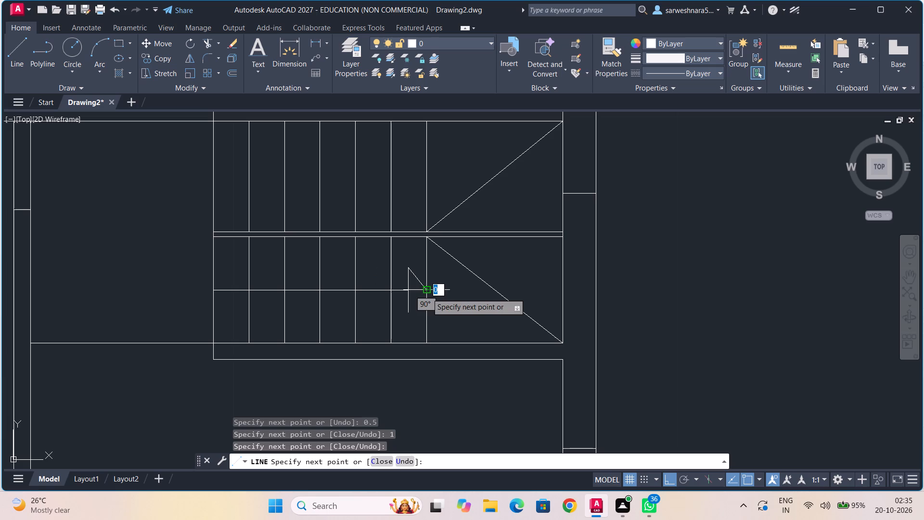
{"action": "left_click", "coordinate": [409, 312]}
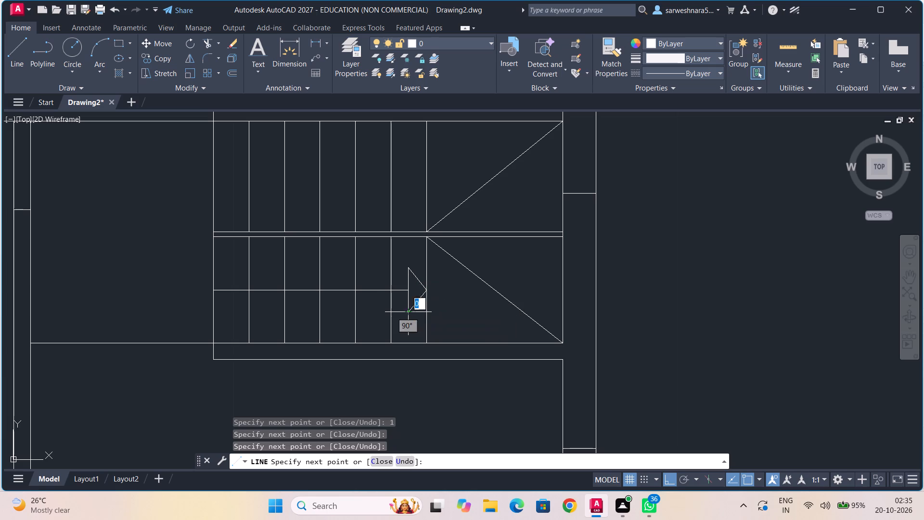
{"action": "key", "text": "Escape"}
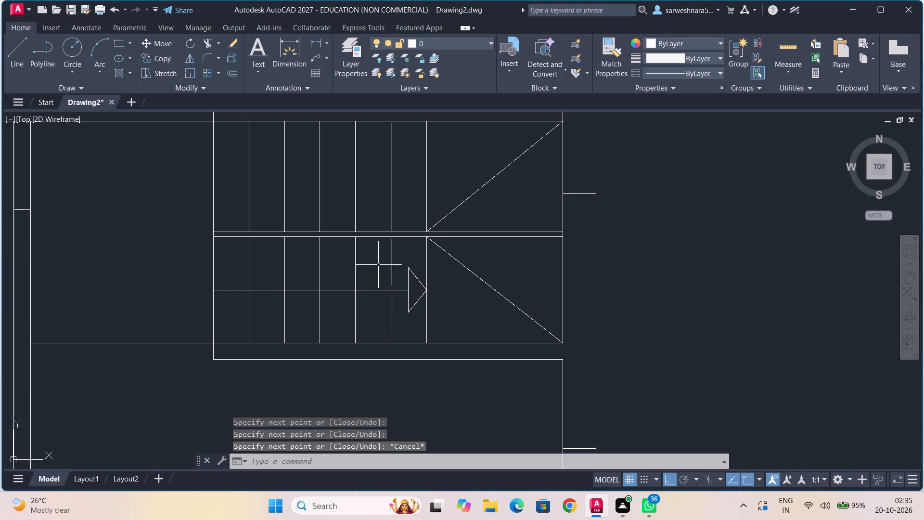
Draw a horizontal arrow shaft along the upper flight from the first tread's edge, ending just short of the last tread.
{"action": "middle_click_drag", "start_coordinate": [283, 203], "coordinate": [289, 269]}
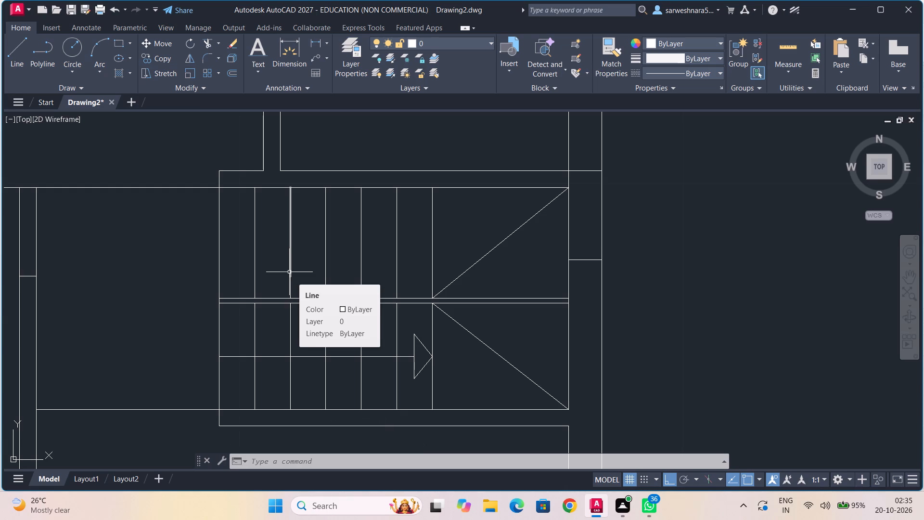
{"action": "left_click", "coordinate": [23, 39]}
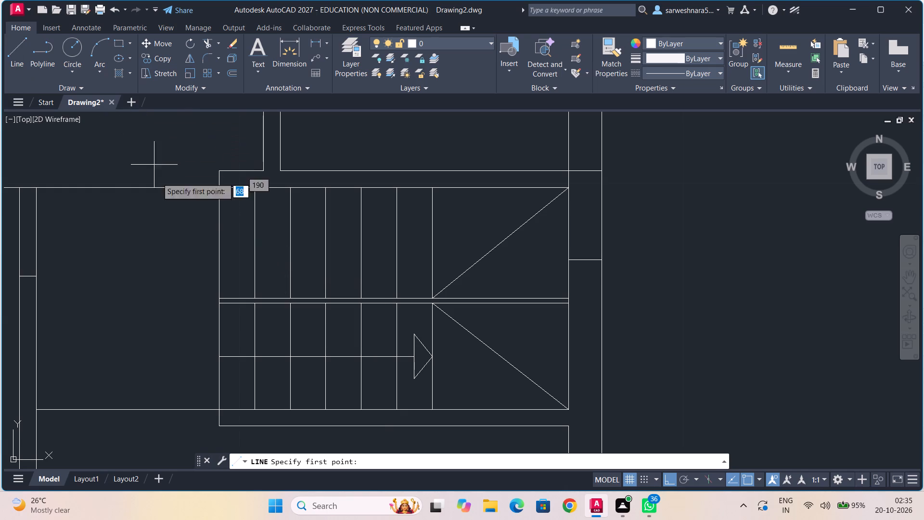
{"action": "left_click", "coordinate": [218, 234]}
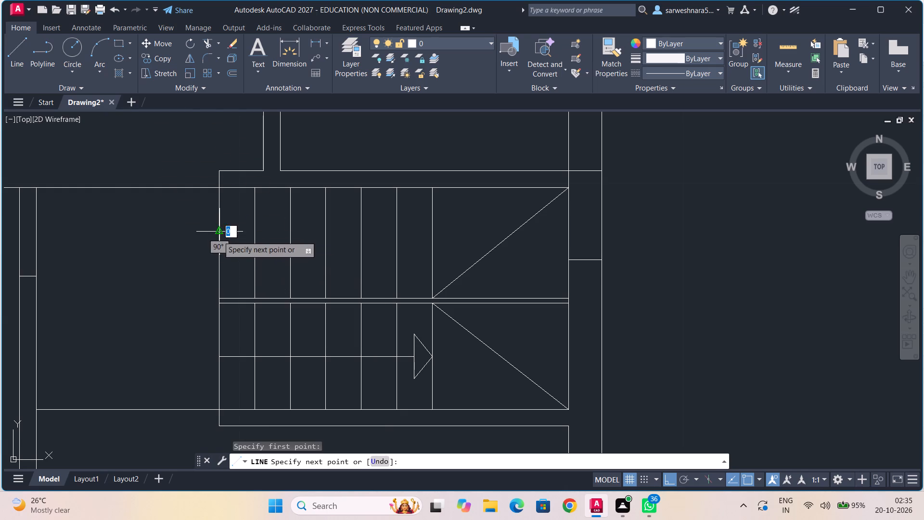
{"action": "left_click", "coordinate": [412, 234]}
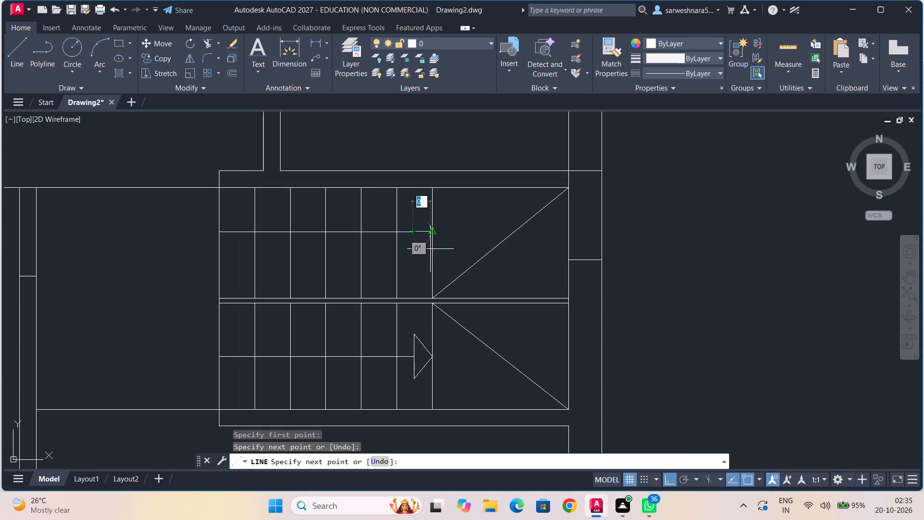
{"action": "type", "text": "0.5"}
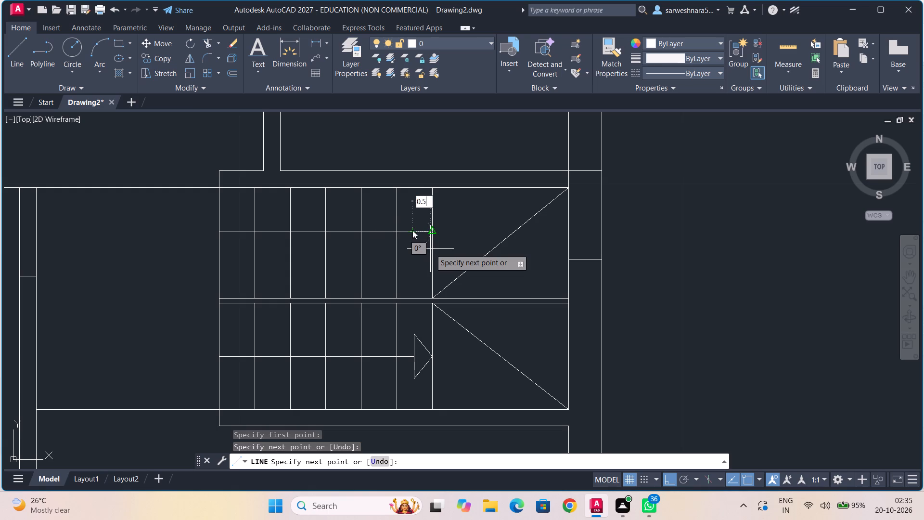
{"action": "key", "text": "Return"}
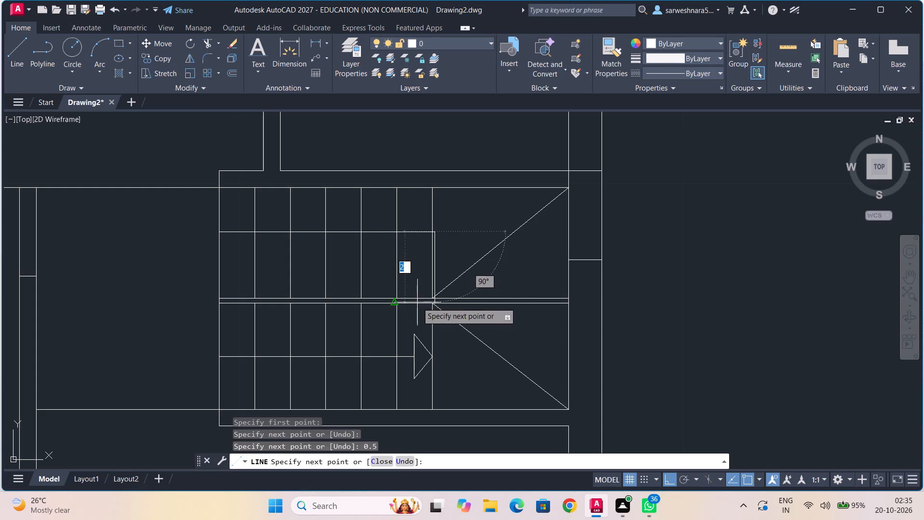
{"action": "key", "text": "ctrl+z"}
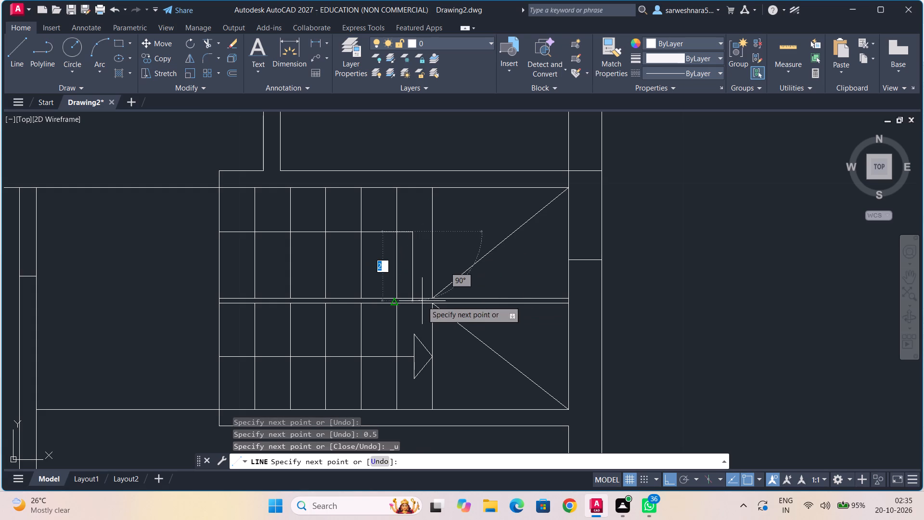
Draw the upper arrow's head: 0.5 down from the shaft's end, 1 up, sloping to a tip on the last tread and back to the base.
{"action": "type", "text": "0.5"}
{"action": "key", "text": "Return"}
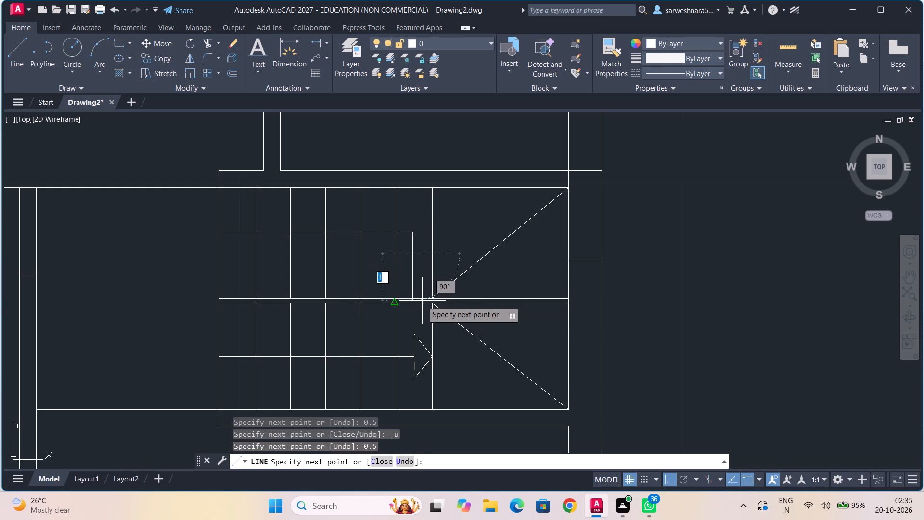
{"action": "key", "text": "1"}
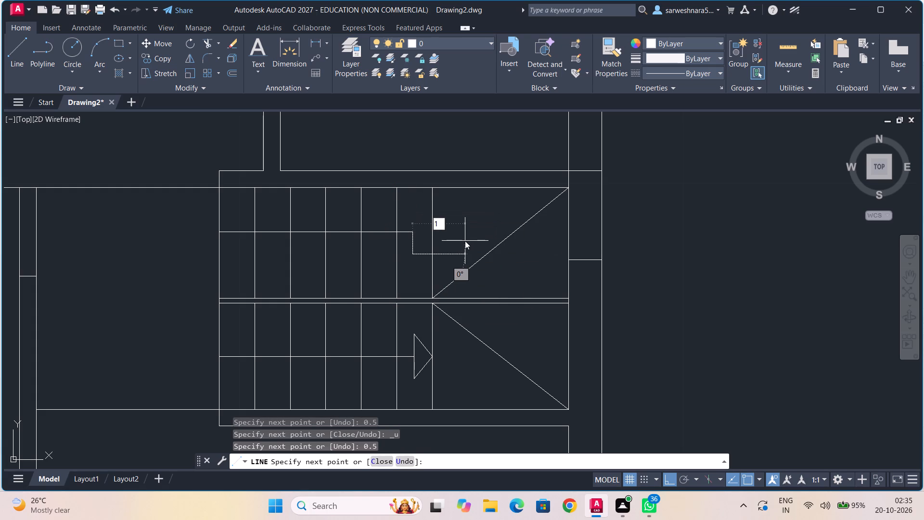
{"action": "key", "text": "BackSpace"}
{"action": "key", "text": "ctrl+z"}
{"action": "key", "text": "Return"}
{"action": "key", "text": "ctrl+z"}
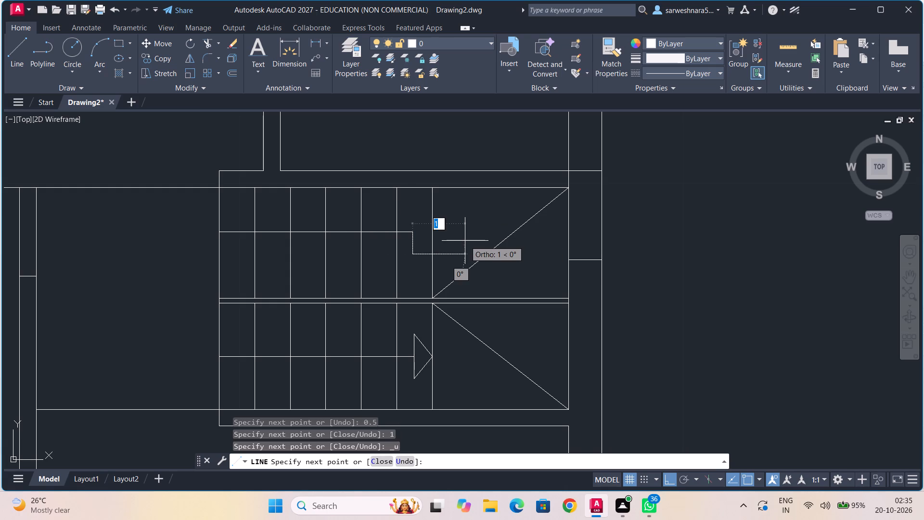
{"action": "key", "text": "1"}
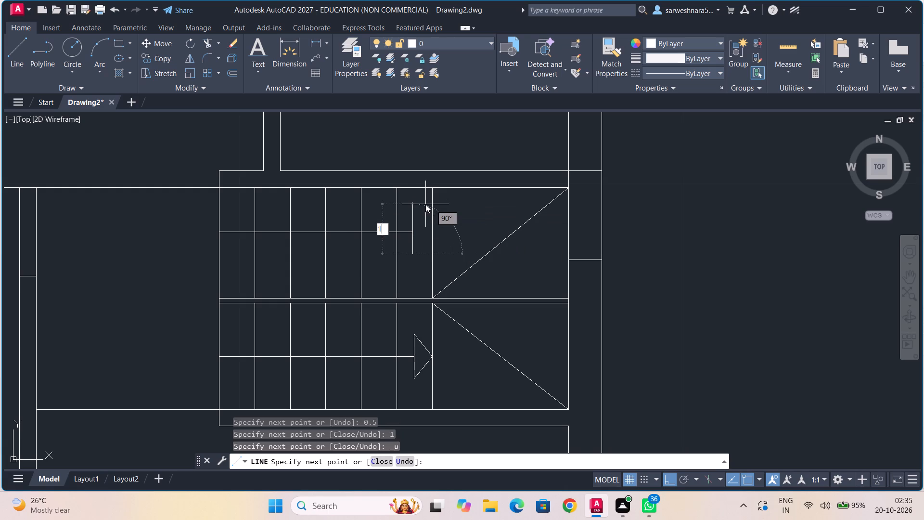
{"action": "key", "text": "Return"}
{"action": "left_click", "coordinate": [430, 230]}
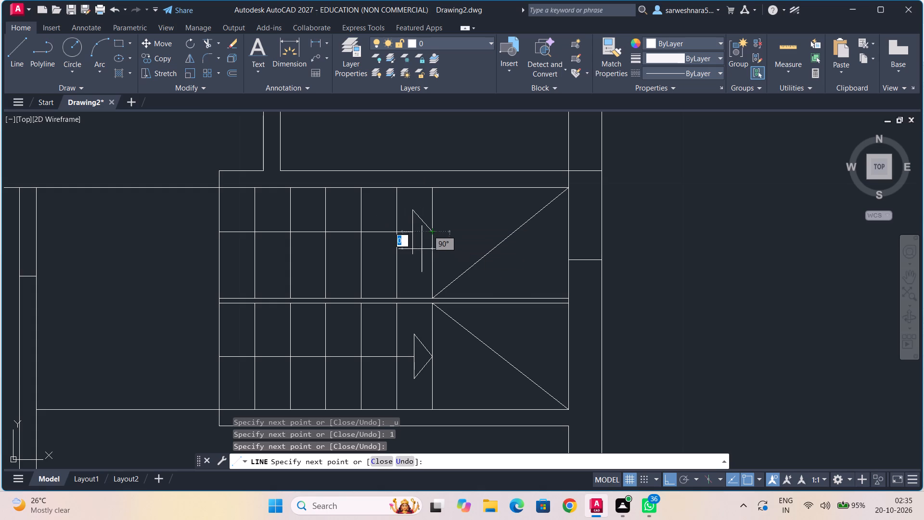
{"action": "left_click", "coordinate": [415, 255]}
{"action": "key", "text": "Escape"}
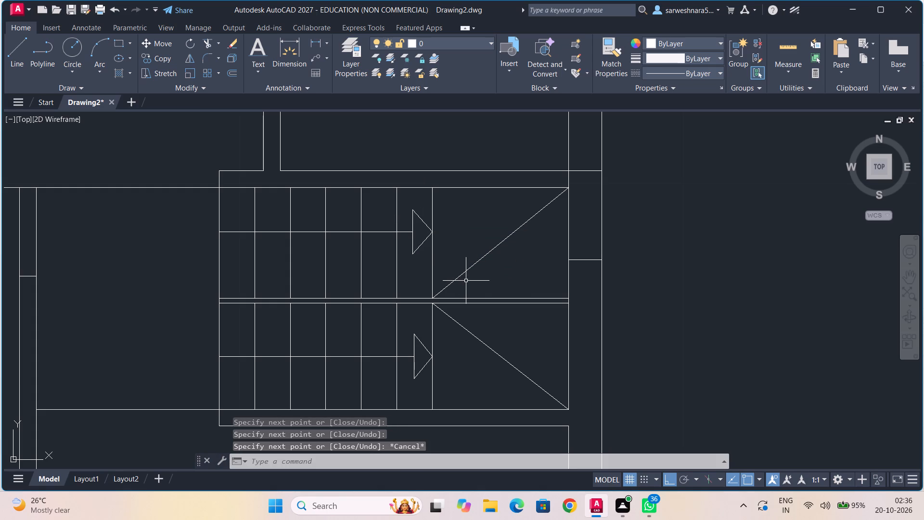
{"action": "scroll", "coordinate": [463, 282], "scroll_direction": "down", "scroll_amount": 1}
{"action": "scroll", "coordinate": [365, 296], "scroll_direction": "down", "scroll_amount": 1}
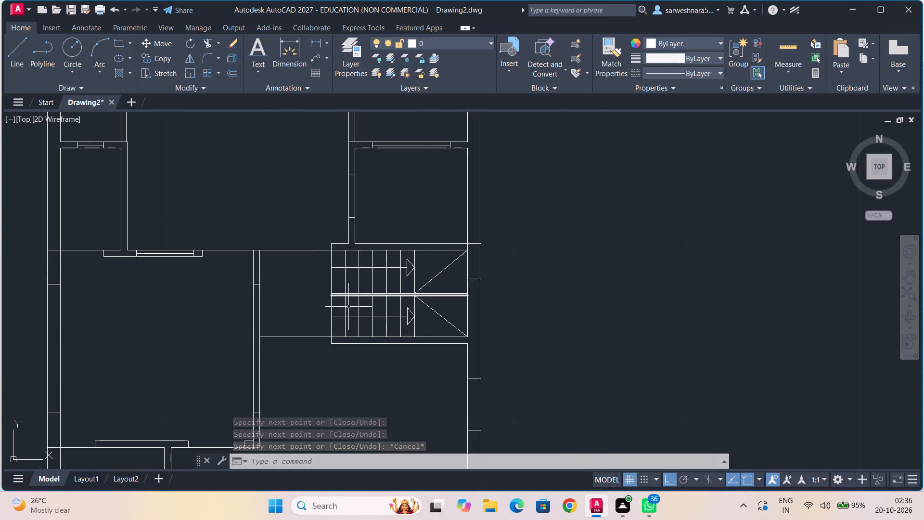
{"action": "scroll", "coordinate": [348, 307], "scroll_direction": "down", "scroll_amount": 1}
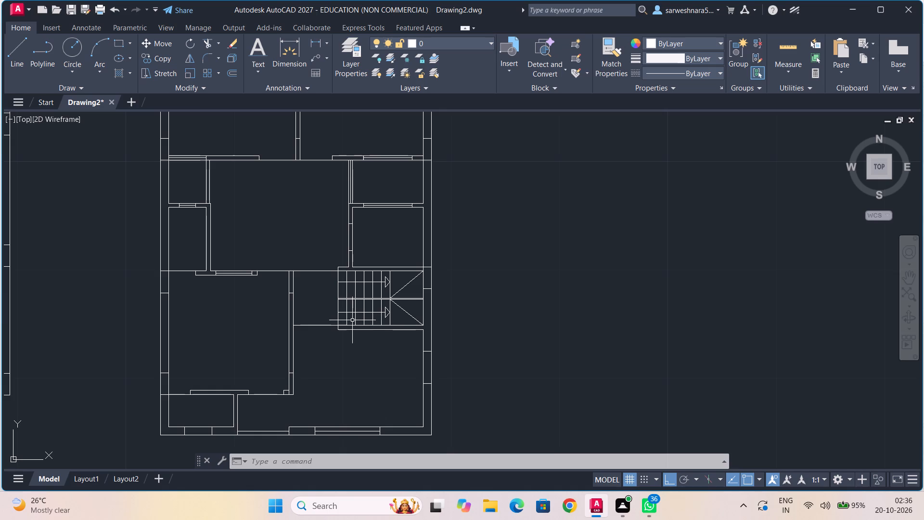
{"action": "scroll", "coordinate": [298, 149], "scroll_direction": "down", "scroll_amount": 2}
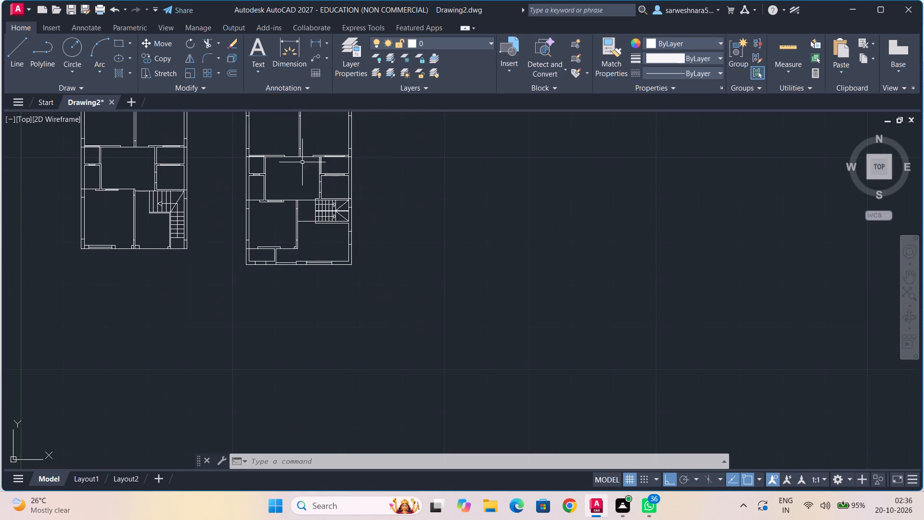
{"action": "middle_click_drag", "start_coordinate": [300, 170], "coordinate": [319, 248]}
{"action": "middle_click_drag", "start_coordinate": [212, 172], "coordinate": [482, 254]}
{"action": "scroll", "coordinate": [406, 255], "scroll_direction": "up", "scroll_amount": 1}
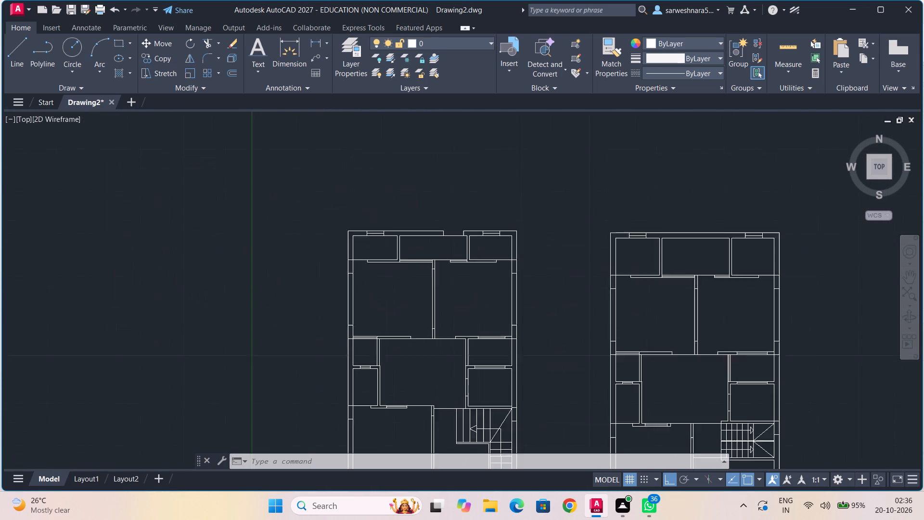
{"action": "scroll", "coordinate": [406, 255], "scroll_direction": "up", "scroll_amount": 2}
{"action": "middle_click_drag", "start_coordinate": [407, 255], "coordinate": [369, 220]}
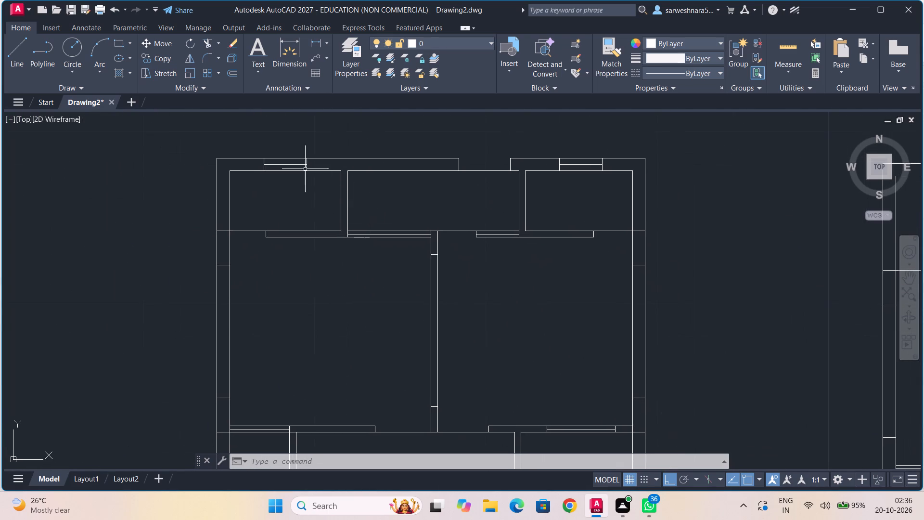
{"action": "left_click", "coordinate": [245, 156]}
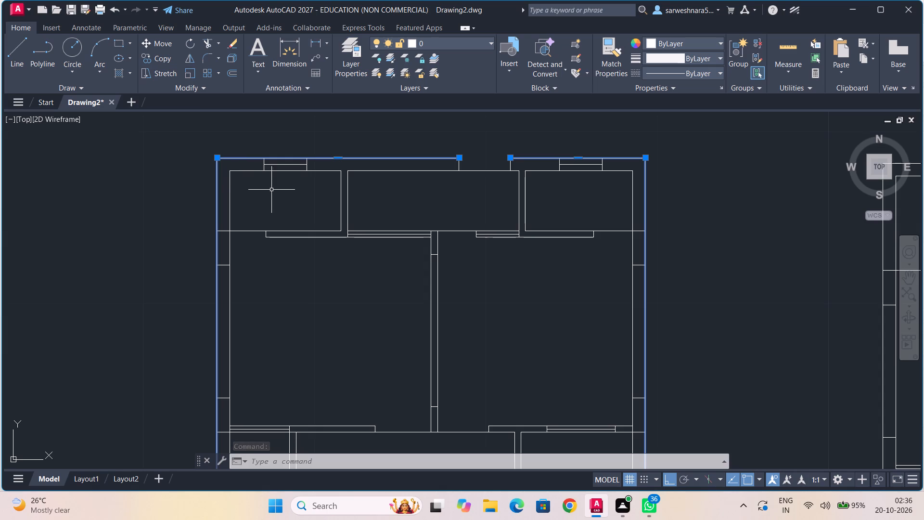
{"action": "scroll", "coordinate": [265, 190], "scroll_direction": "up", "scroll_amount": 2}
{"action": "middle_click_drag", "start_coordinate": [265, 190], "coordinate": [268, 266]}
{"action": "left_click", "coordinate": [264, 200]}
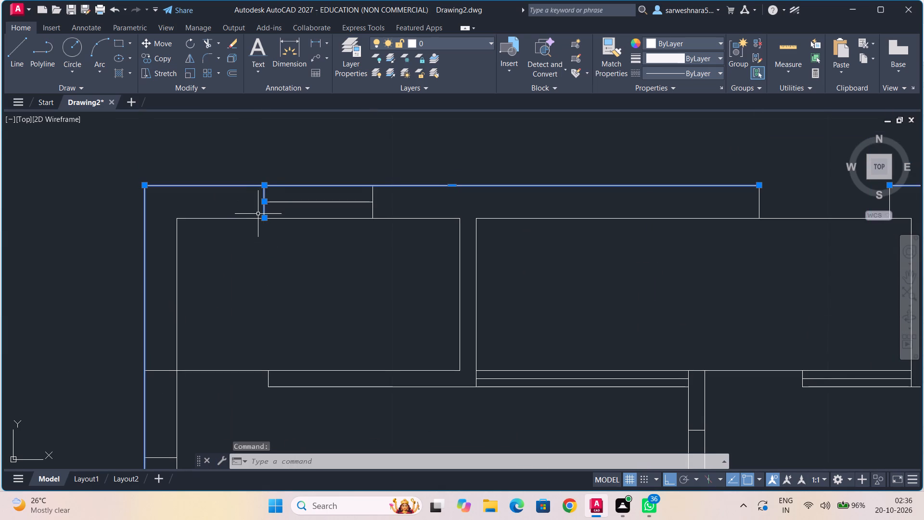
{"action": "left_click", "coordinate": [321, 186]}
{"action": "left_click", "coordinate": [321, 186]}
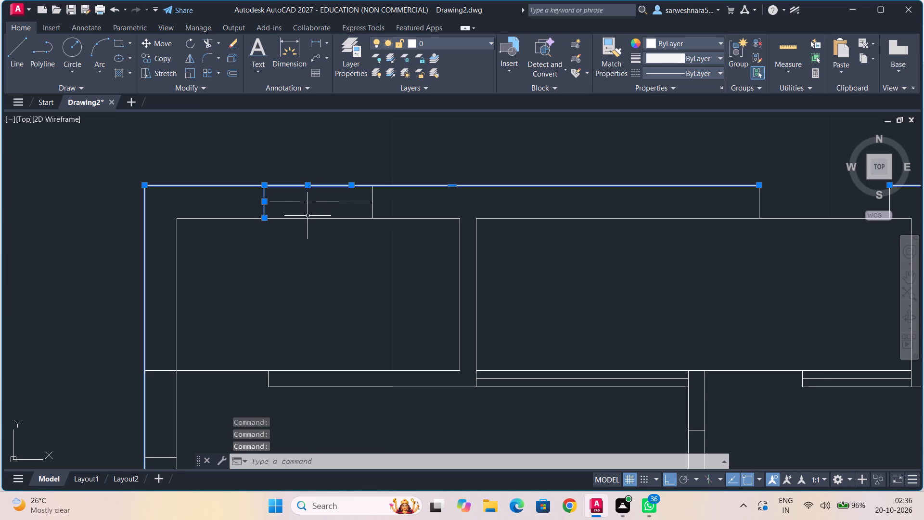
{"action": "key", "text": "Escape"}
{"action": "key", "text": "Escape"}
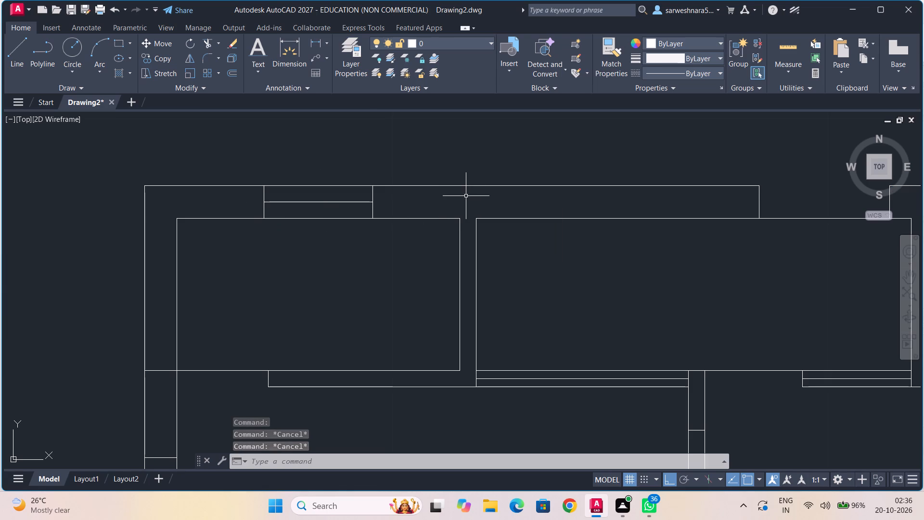
Trace the window opening in the left-hand plan's upper-left outer wall with lines along its jambs and outer and inner wall faces.
{"action": "left_click", "coordinate": [21, 47]}
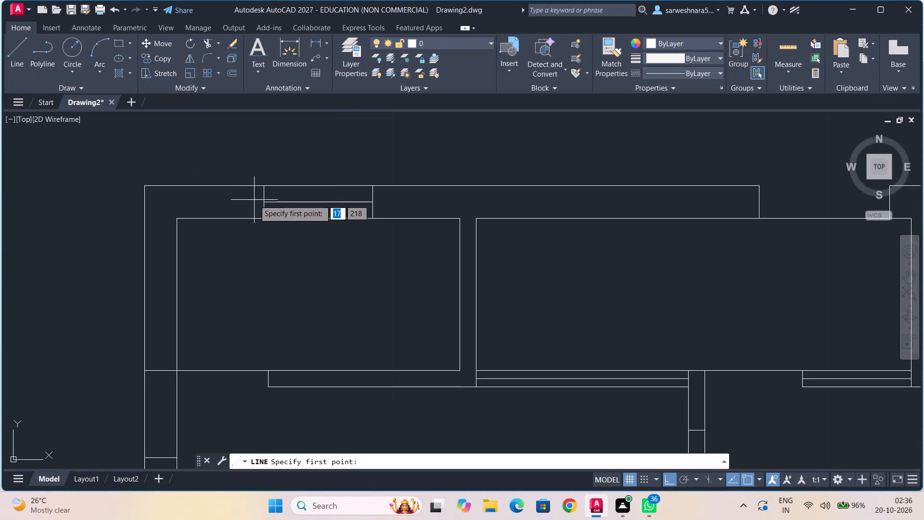
{"action": "left_click", "coordinate": [263, 204]}
{"action": "left_click", "coordinate": [262, 187]}
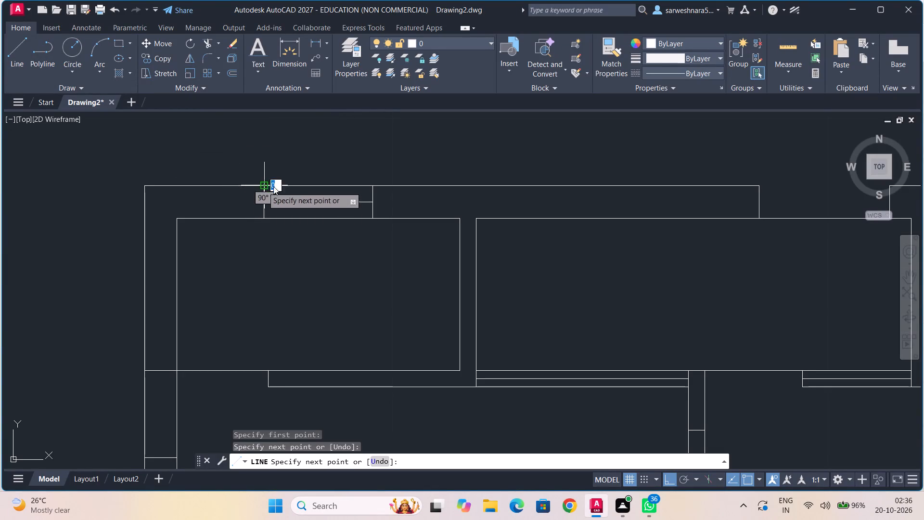
{"action": "left_click", "coordinate": [372, 186]}
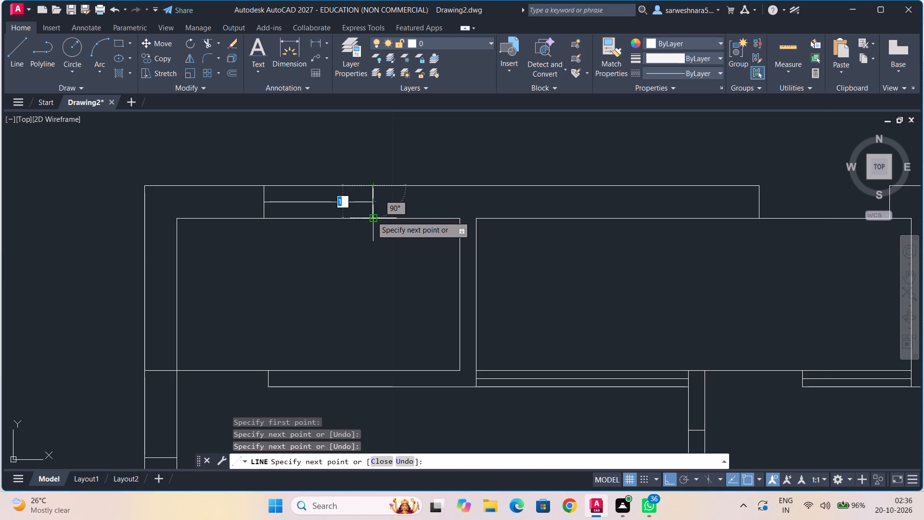
{"action": "left_click", "coordinate": [371, 219]}
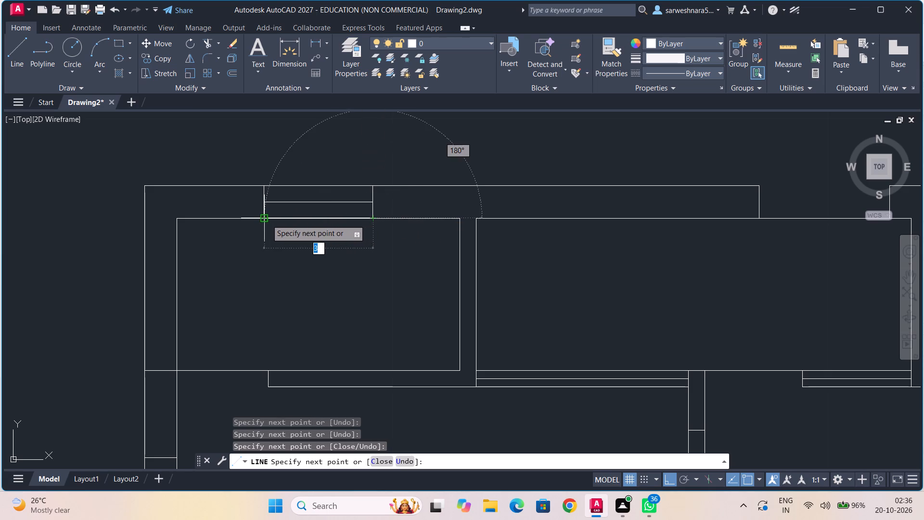
{"action": "left_click", "coordinate": [267, 220]}
{"action": "key", "text": "Escape"}
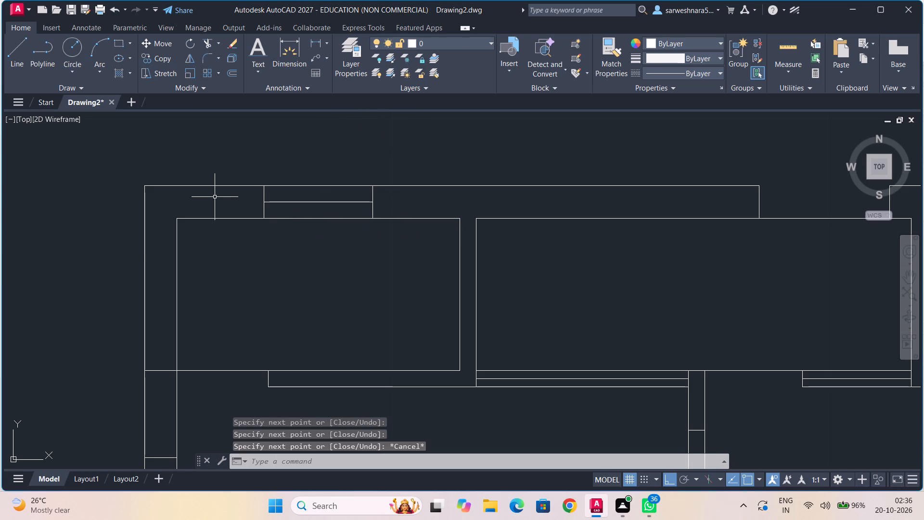
Select the left-hand plan's outer wall outline and the wall lines around its upper-left room, including both partition faces and the lower wall.
{"action": "left_click", "coordinate": [209, 185]}
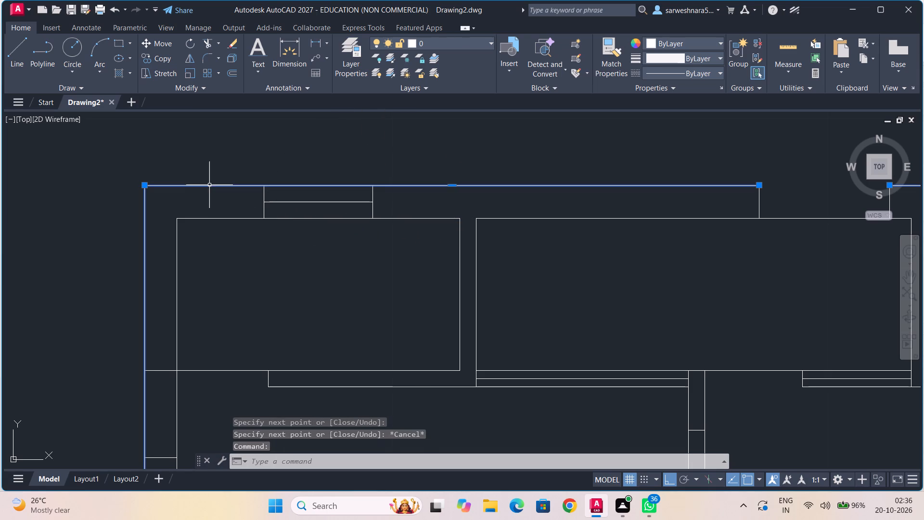
{"action": "left_click", "coordinate": [213, 219]}
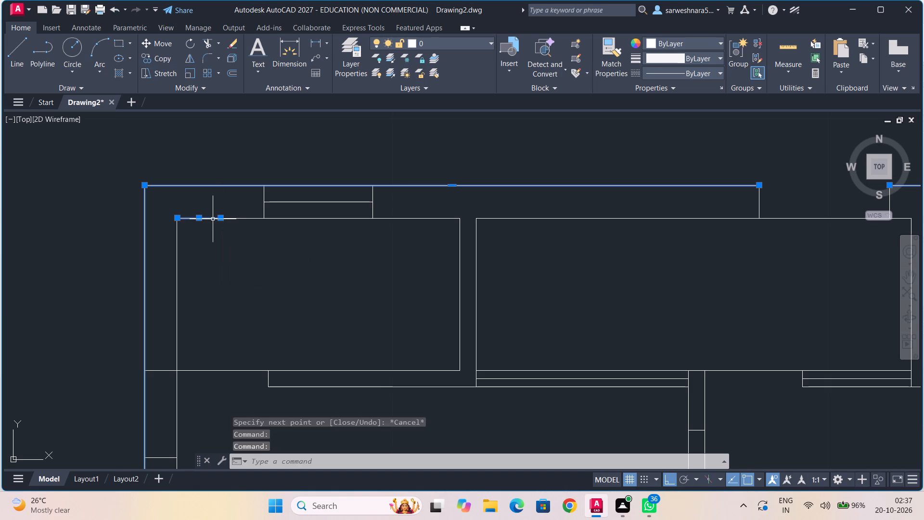
{"action": "left_click", "coordinate": [213, 219]}
{"action": "left_click", "coordinate": [176, 239]}
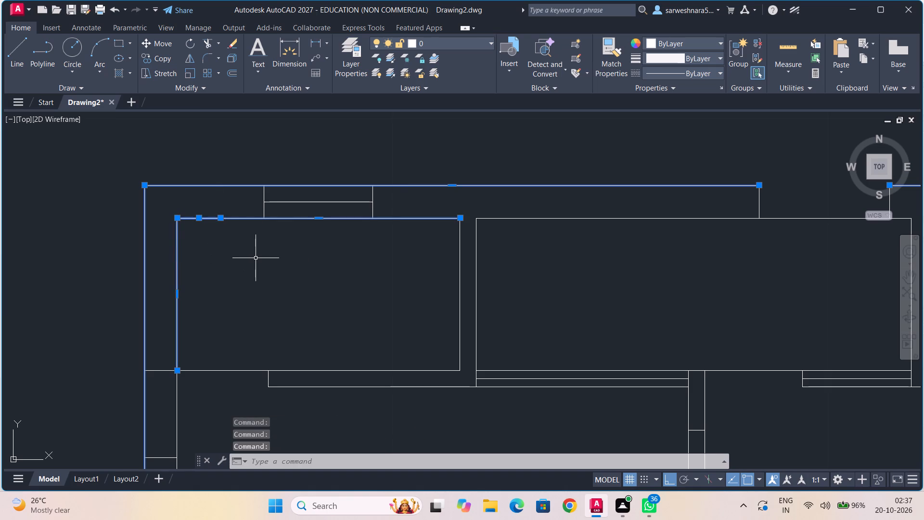
{"action": "middle_click_drag", "start_coordinate": [256, 258], "coordinate": [92, 200]}
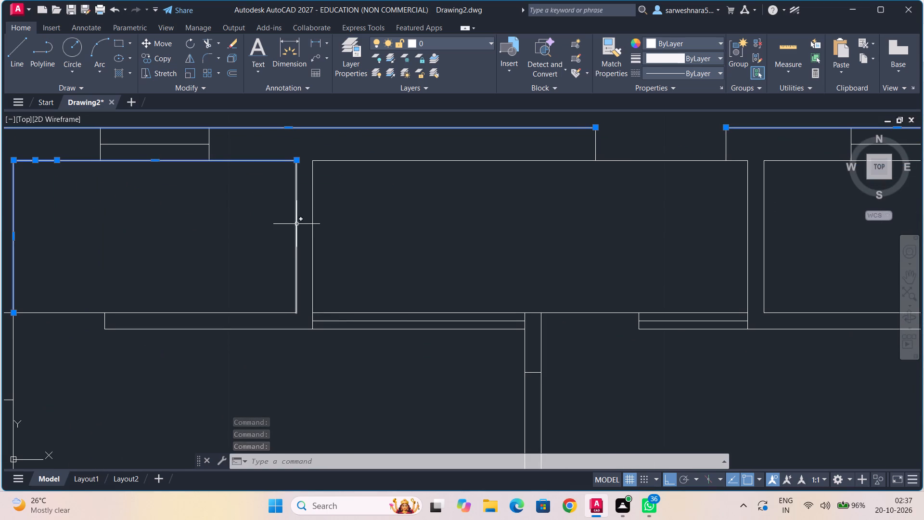
{"action": "left_click", "coordinate": [296, 224]}
{"action": "left_click", "coordinate": [310, 221]}
{"action": "left_click", "coordinate": [309, 222]}
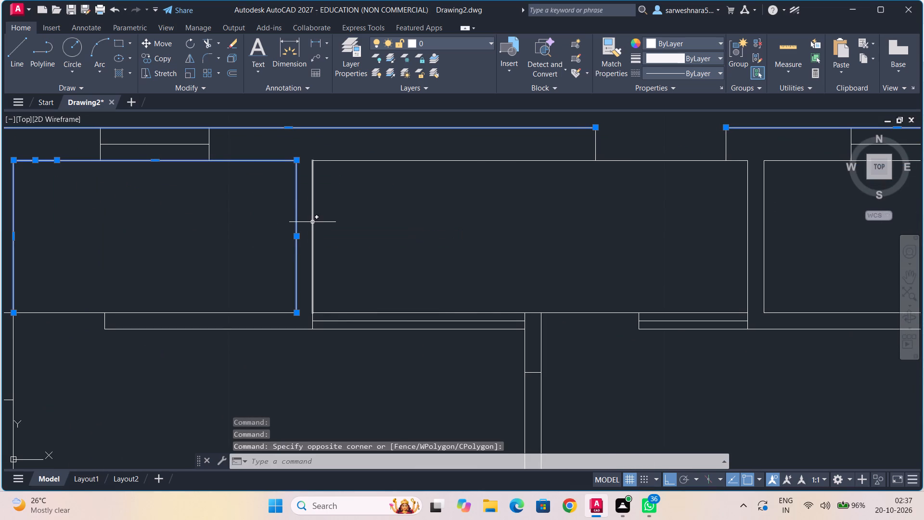
{"action": "left_click", "coordinate": [313, 222]}
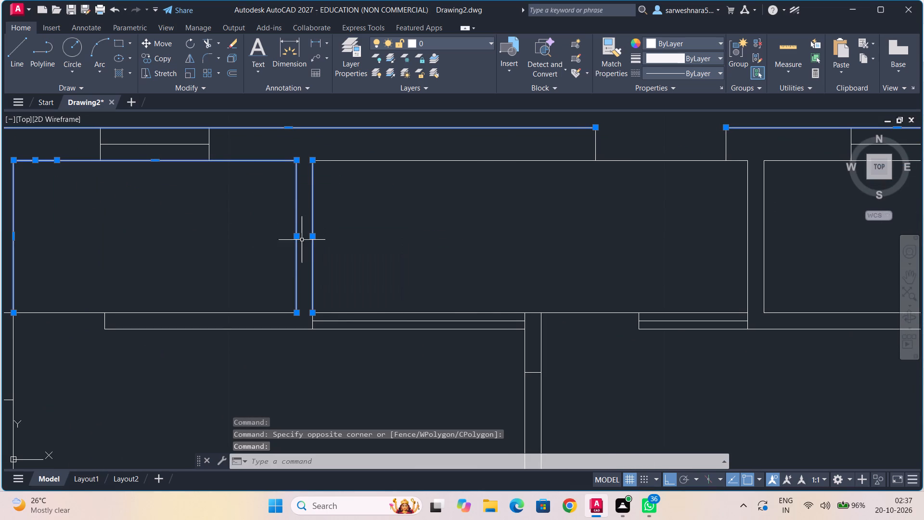
{"action": "left_click", "coordinate": [253, 330]}
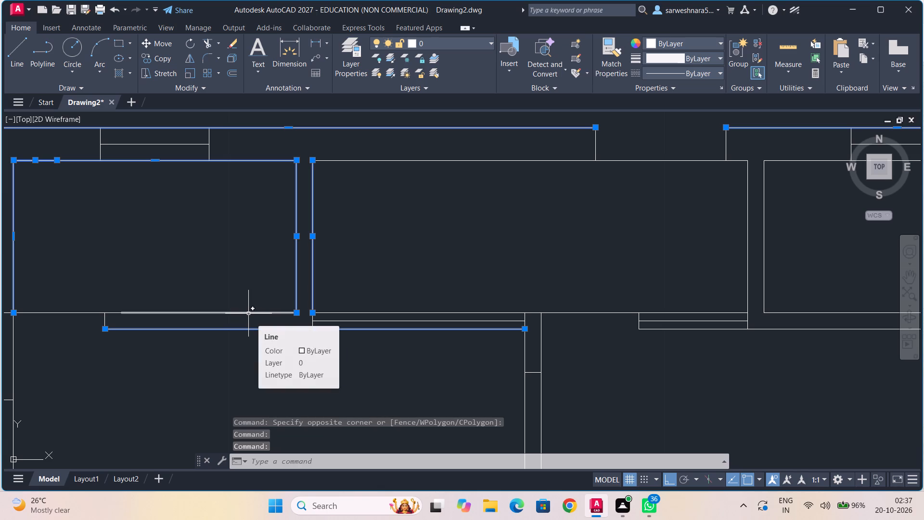
{"action": "left_click", "coordinate": [248, 313]}
Add the inner faces of the left outer wall to the selection, from the upper bedroom to the lower-left room's bottom wall.
{"action": "middle_click_drag", "start_coordinate": [186, 253], "coordinate": [192, 250]}
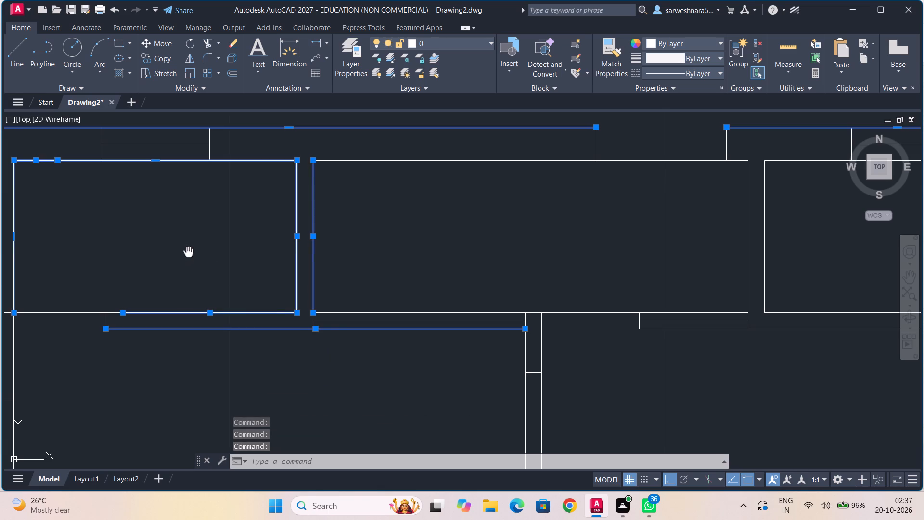
{"action": "middle_click_drag", "start_coordinate": [192, 250], "coordinate": [276, 236]}
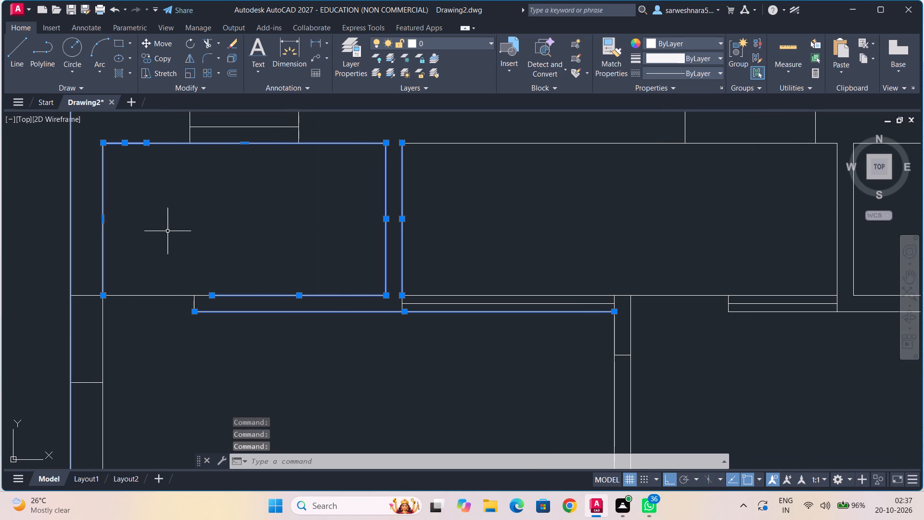
{"action": "scroll", "coordinate": [167, 231], "scroll_direction": "down", "scroll_amount": 1}
{"action": "middle_click_drag", "start_coordinate": [167, 231], "coordinate": [245, 155]}
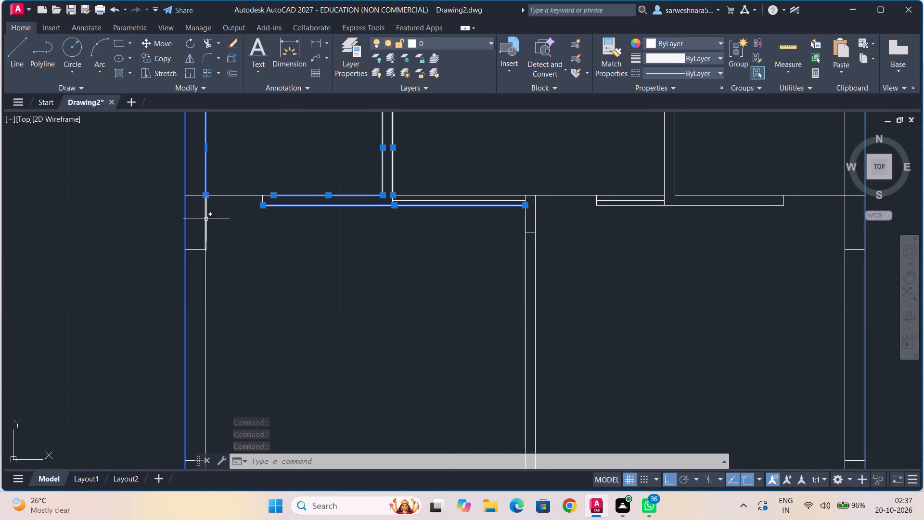
{"action": "left_click", "coordinate": [206, 273]}
{"action": "scroll", "coordinate": [252, 281], "scroll_direction": "down", "scroll_amount": 1}
{"action": "middle_click_drag", "start_coordinate": [251, 280], "coordinate": [247, 260]}
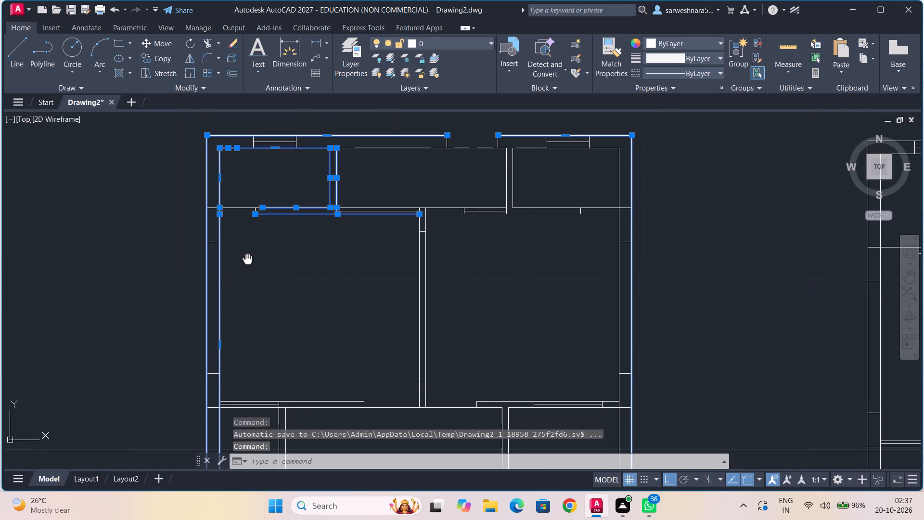
{"action": "middle_click_drag", "start_coordinate": [247, 260], "coordinate": [247, 172]}
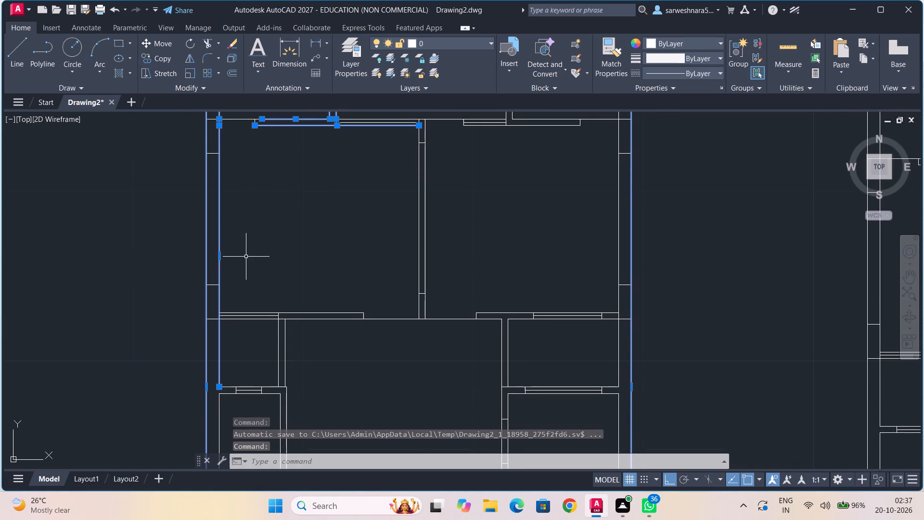
{"action": "middle_click_drag", "start_coordinate": [245, 256], "coordinate": [241, 169]}
{"action": "middle_click_drag", "start_coordinate": [244, 256], "coordinate": [252, 177]}
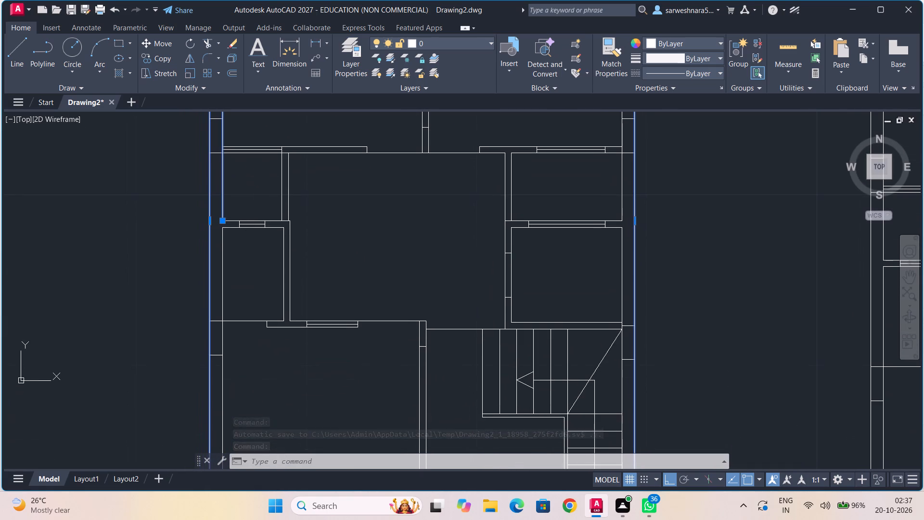
{"action": "left_click", "coordinate": [223, 259]}
Add the lower-left room's bottom wall end, both faces of its partition, and the two wall stubs at the partition's foot to the selection.
{"action": "scroll", "coordinate": [242, 279], "scroll_direction": "down", "scroll_amount": 1}
{"action": "middle_click_drag", "start_coordinate": [240, 277], "coordinate": [241, 195]}
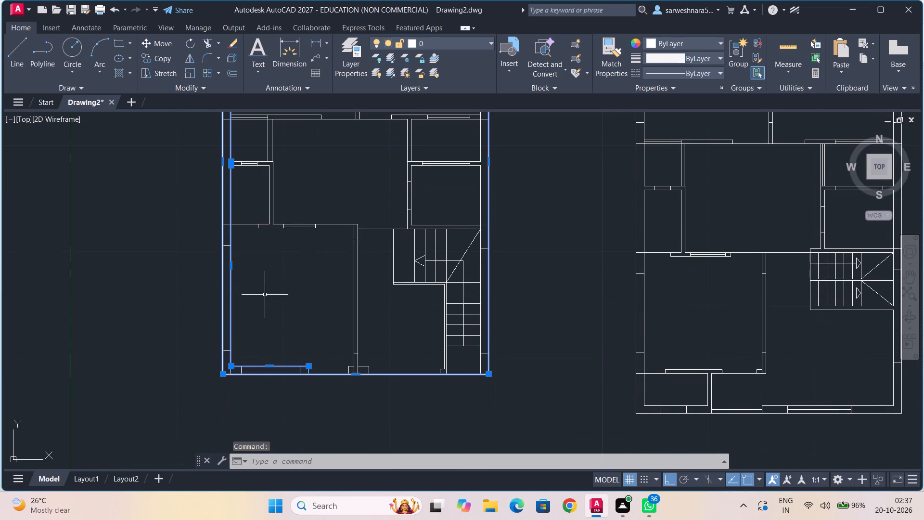
{"action": "middle_click_drag", "start_coordinate": [292, 306], "coordinate": [137, 286]}
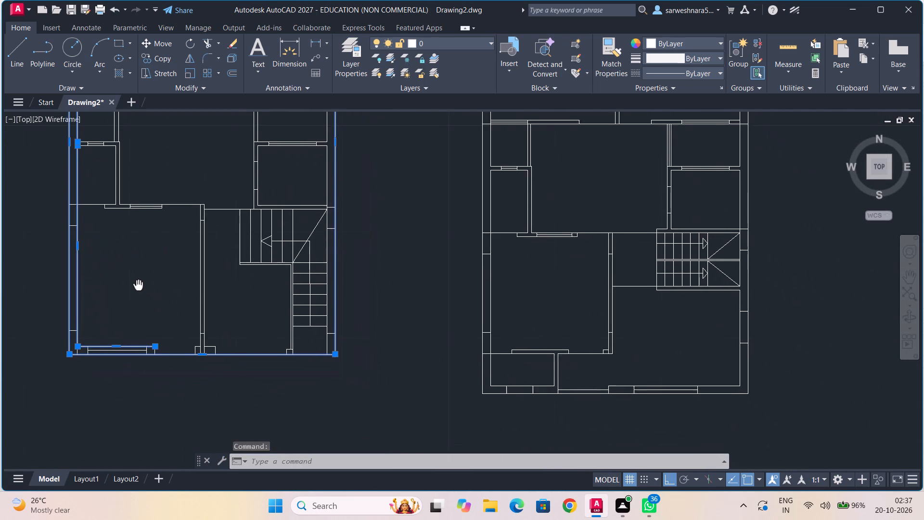
{"action": "middle_click_drag", "start_coordinate": [137, 286], "coordinate": [128, 277]}
{"action": "scroll", "coordinate": [149, 300], "scroll_direction": "up", "scroll_amount": 2}
{"action": "middle_click_drag", "start_coordinate": [149, 300], "coordinate": [202, 134]}
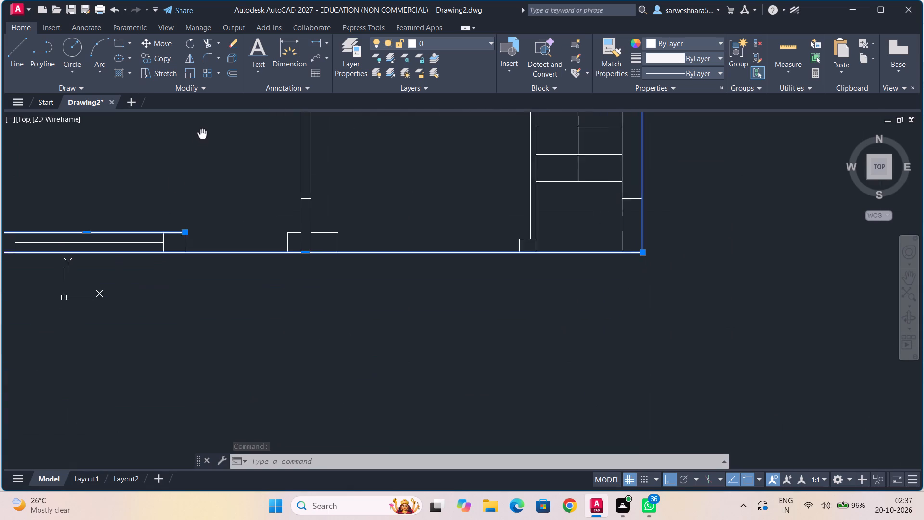
{"action": "left_click", "coordinate": [189, 237]}
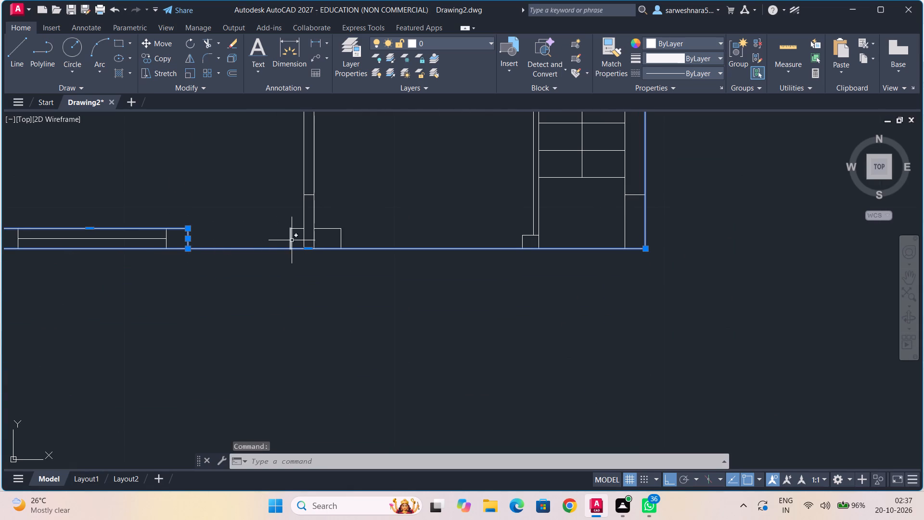
{"action": "left_click", "coordinate": [290, 241]}
{"action": "left_click", "coordinate": [298, 229]}
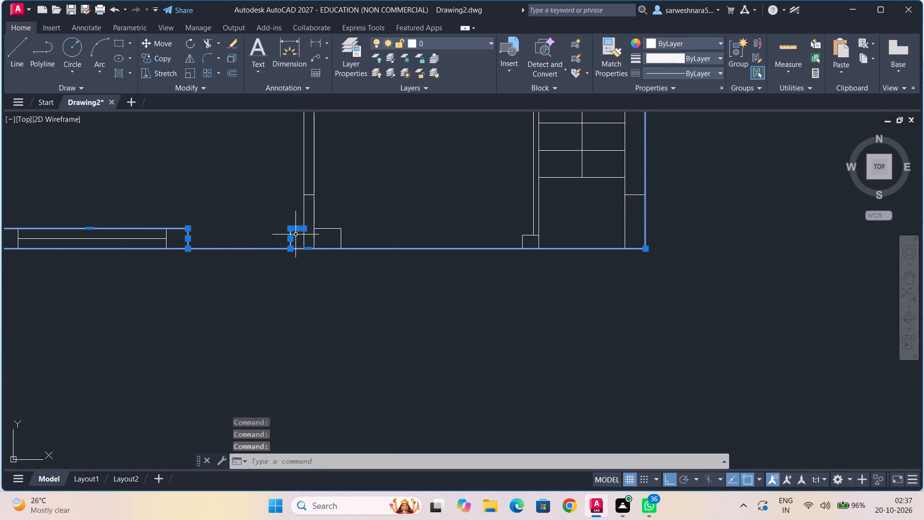
{"action": "left_click", "coordinate": [303, 169]}
{"action": "left_click", "coordinate": [315, 169]}
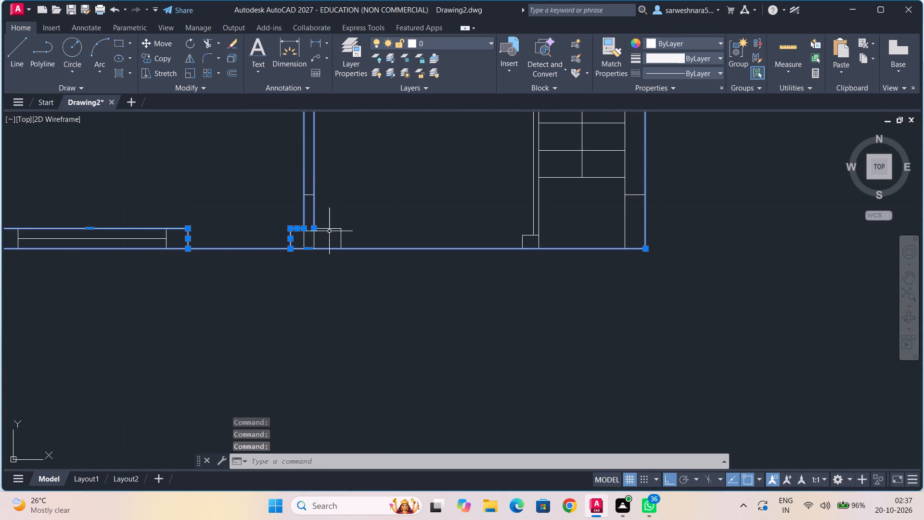
{"action": "left_click", "coordinate": [329, 230]}
{"action": "left_click", "coordinate": [341, 235]}
Add the wall stub at the foot of the staircase's side wall and the lower right outer wall's inner face to the selection.
{"action": "middle_click_drag", "start_coordinate": [397, 203], "coordinate": [194, 265]}
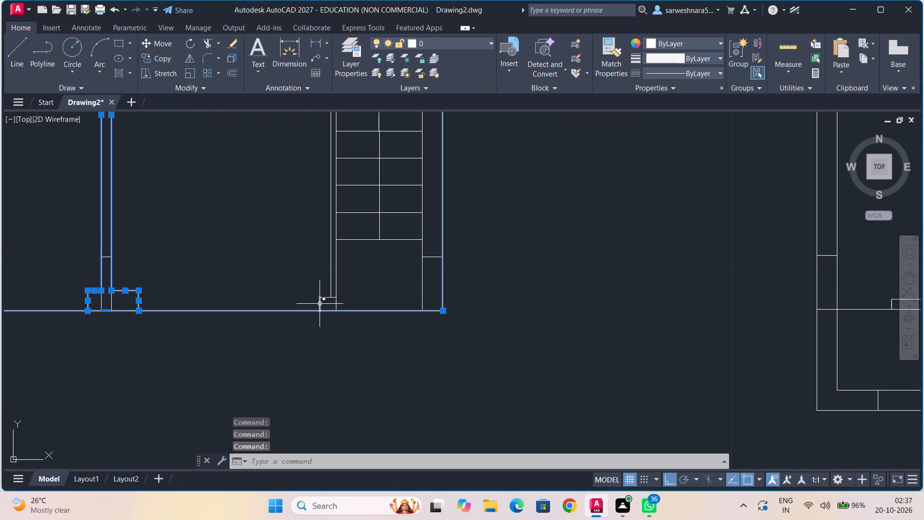
{"action": "left_click", "coordinate": [319, 304]}
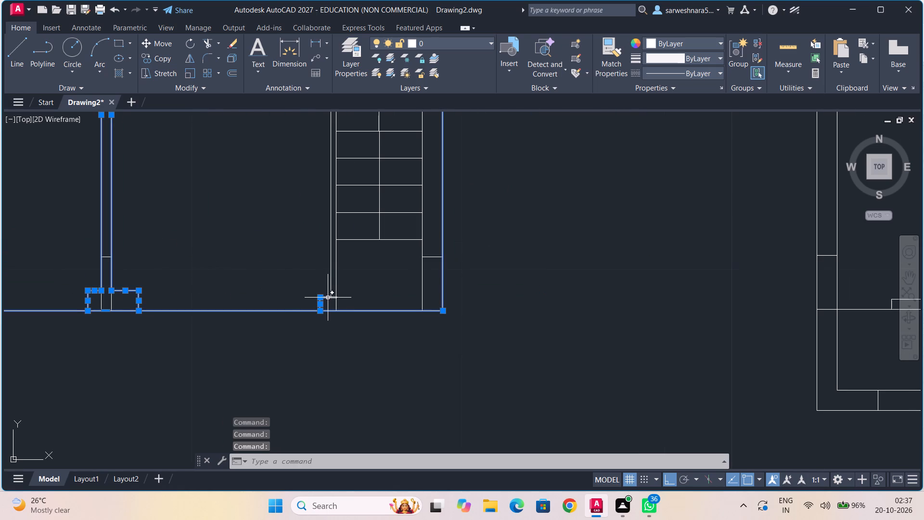
{"action": "left_click", "coordinate": [328, 298]}
{"action": "middle_click_drag", "start_coordinate": [413, 271], "coordinate": [393, 310]}
{"action": "left_click", "coordinate": [403, 290]}
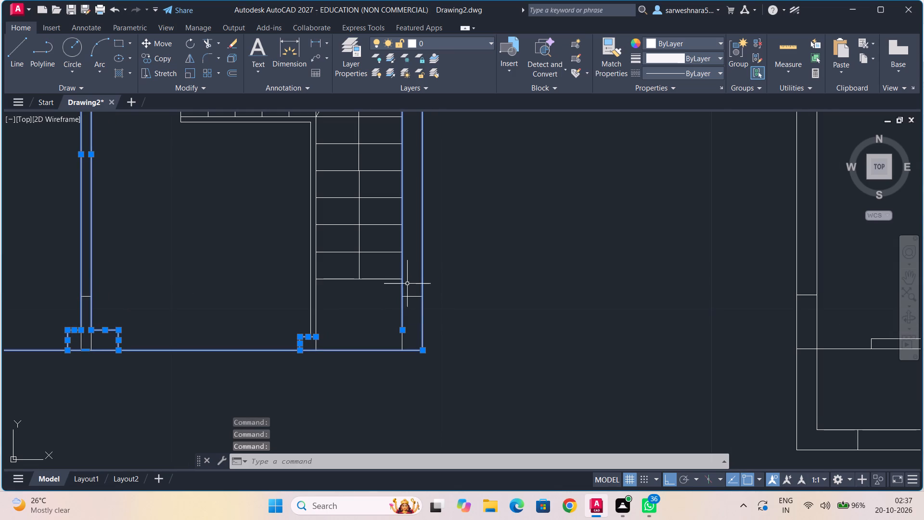
Add both faces of the bottom wall of the room above the staircase, plus its left wall's outer face and lower inner piece.
{"action": "middle_click_drag", "start_coordinate": [448, 247], "coordinate": [449, 247]}
{"action": "middle_click_drag", "start_coordinate": [449, 247], "coordinate": [437, 319]}
{"action": "scroll", "coordinate": [434, 290], "scroll_direction": "down", "scroll_amount": 1}
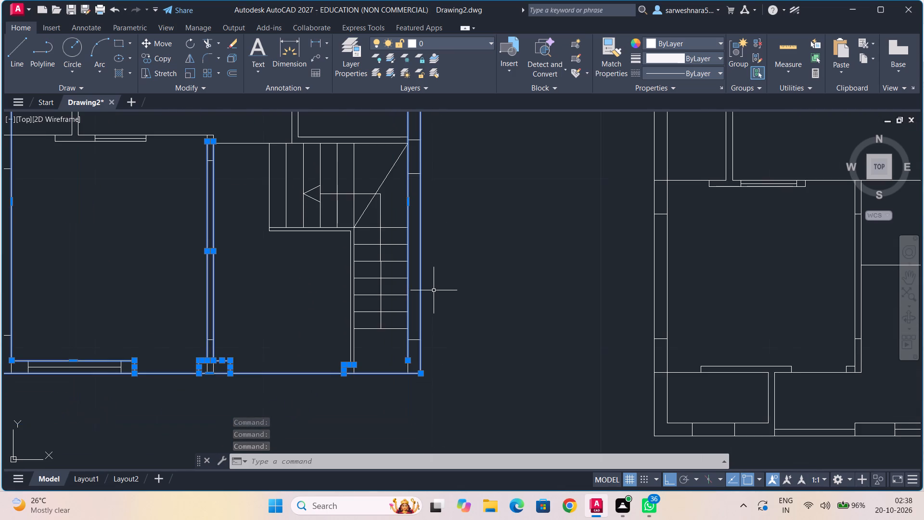
{"action": "middle_click_drag", "start_coordinate": [434, 290], "coordinate": [423, 361]}
{"action": "middle_click_drag", "start_coordinate": [423, 253], "coordinate": [415, 330]}
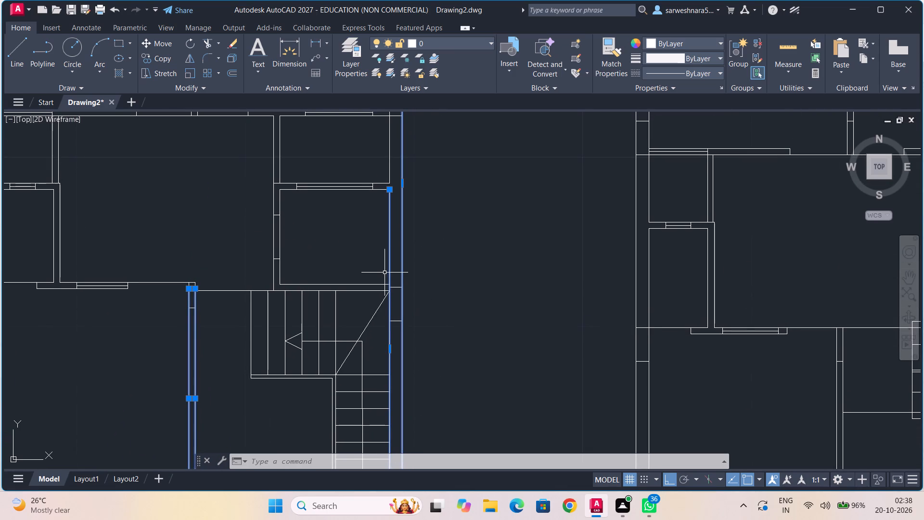
{"action": "scroll", "coordinate": [377, 274], "scroll_direction": "up", "scroll_amount": 1}
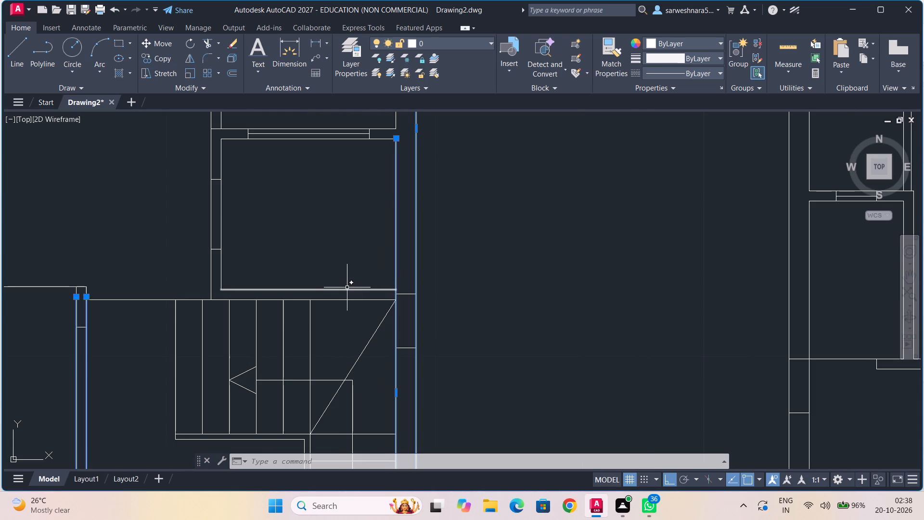
{"action": "left_click", "coordinate": [348, 289]}
{"action": "left_click", "coordinate": [348, 300]}
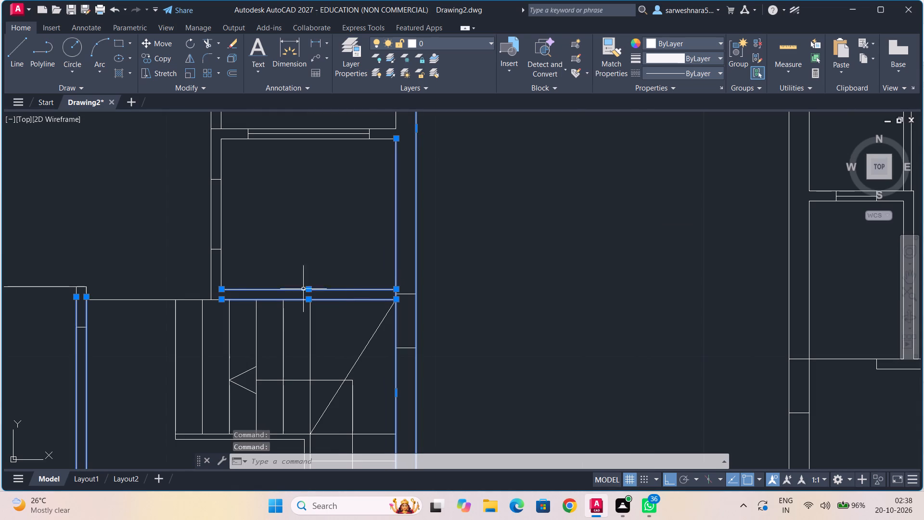
{"action": "left_click", "coordinate": [211, 270]}
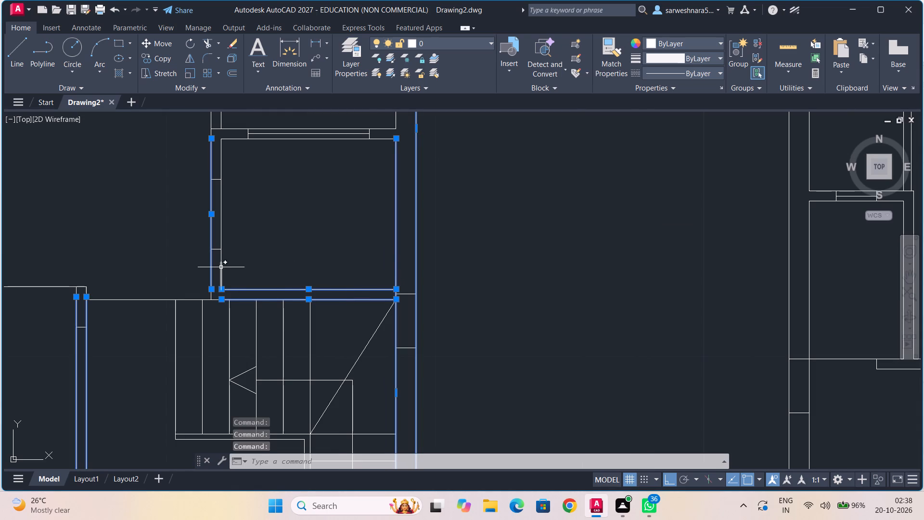
{"action": "left_click", "coordinate": [223, 267]}
Add that room's upper-left inner wall piece, its top wall's inner face, and the outer-face pieces beside the opening to the selection.
{"action": "middle_click_drag", "start_coordinate": [259, 217], "coordinate": [267, 238]}
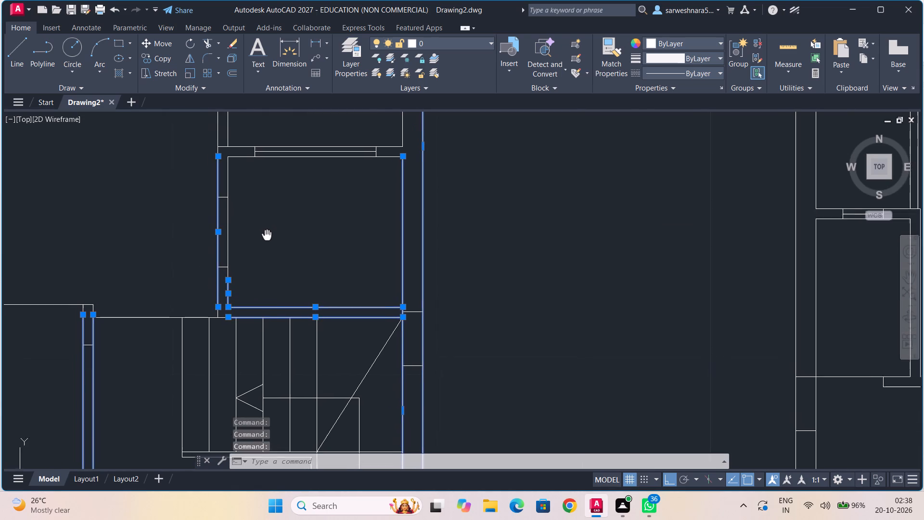
{"action": "middle_click_drag", "start_coordinate": [267, 238], "coordinate": [273, 284]}
{"action": "left_click", "coordinate": [235, 226]}
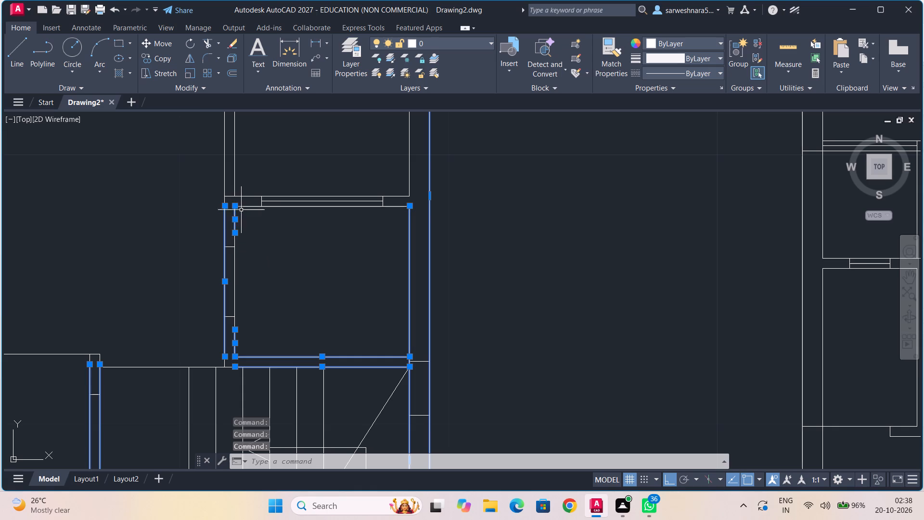
{"action": "left_click", "coordinate": [242, 208]}
{"action": "left_click", "coordinate": [246, 208]}
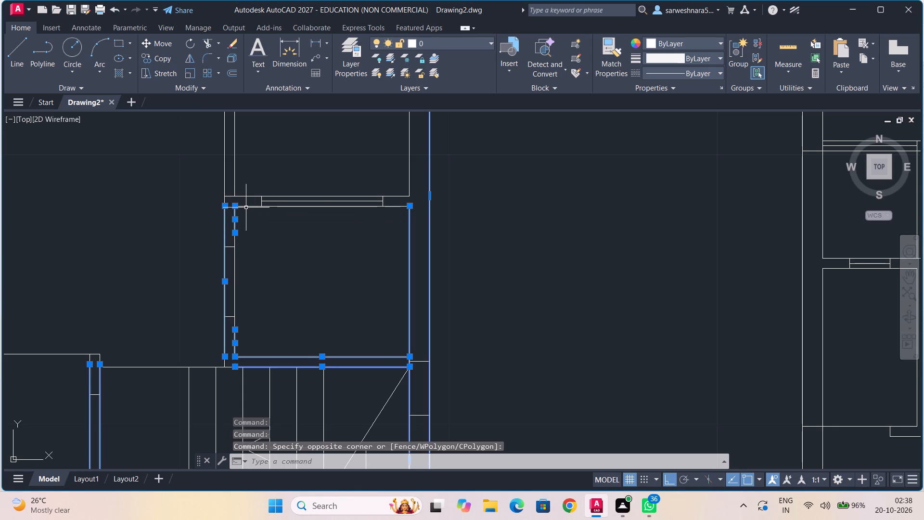
{"action": "left_click", "coordinate": [247, 208]}
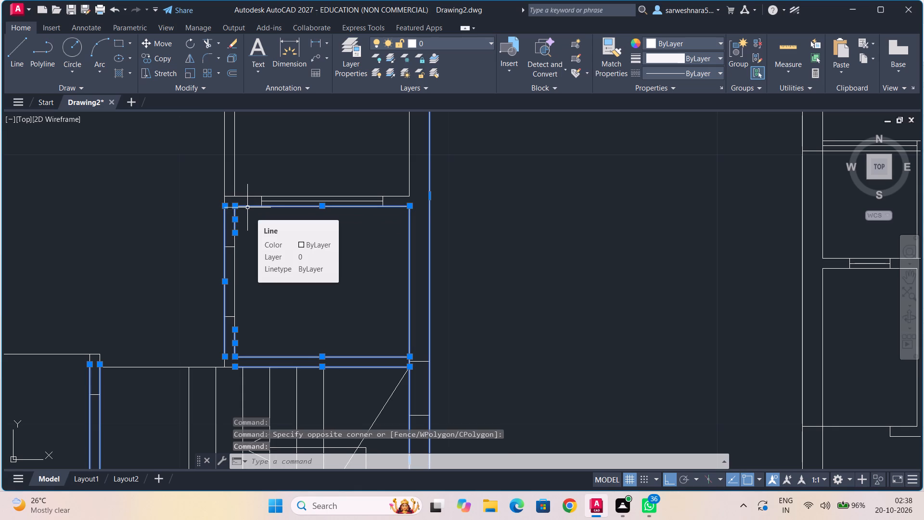
{"action": "left_click", "coordinate": [395, 196]}
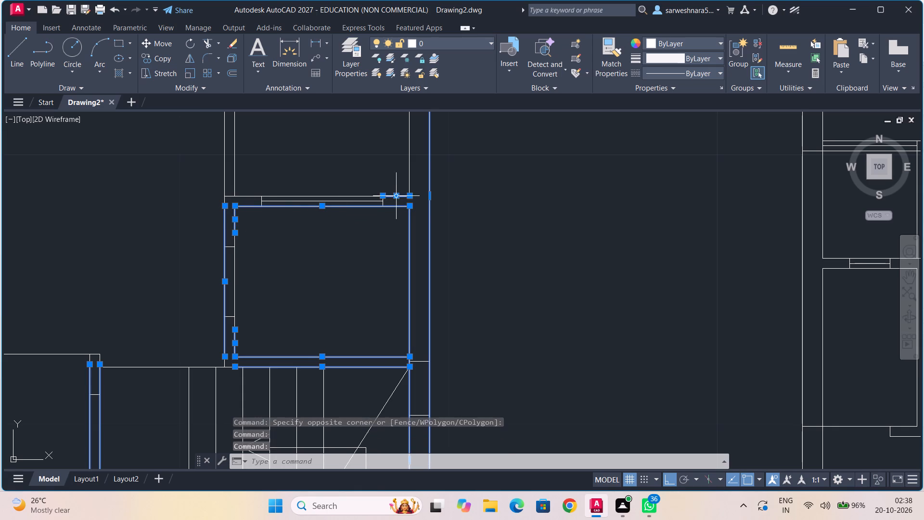
{"action": "left_click", "coordinate": [244, 196]}
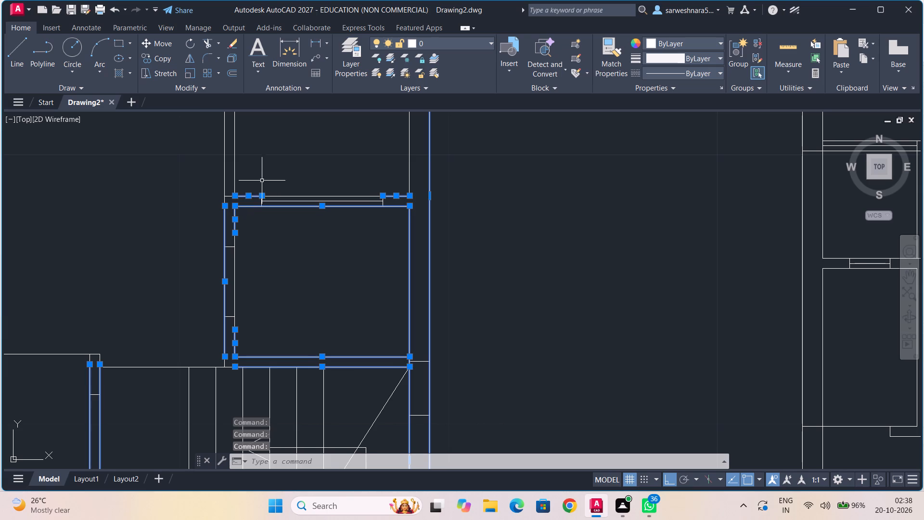
Add both faces of the upper-right bedroom's lower wall and the adjoining inner face of the right outer wall to the selection.
{"action": "middle_click_drag", "start_coordinate": [266, 175], "coordinate": [300, 267]}
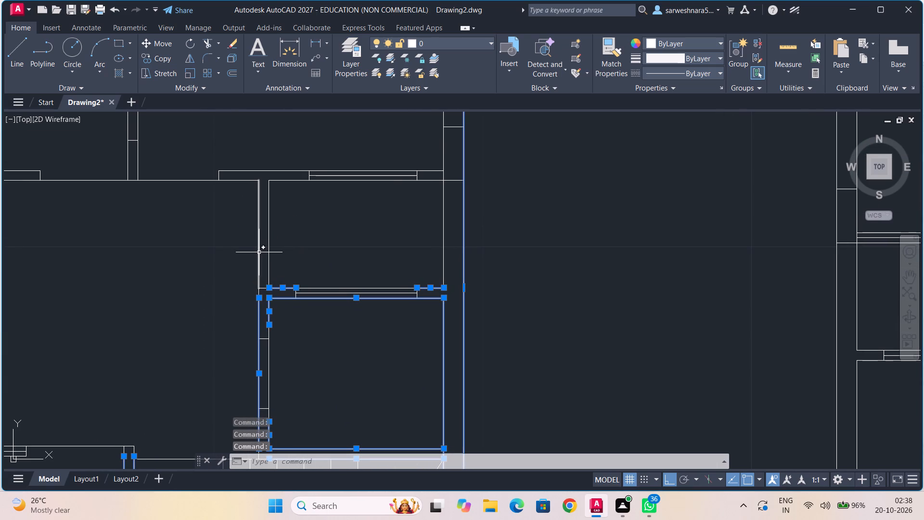
{"action": "middle_click_drag", "start_coordinate": [372, 242], "coordinate": [344, 317]}
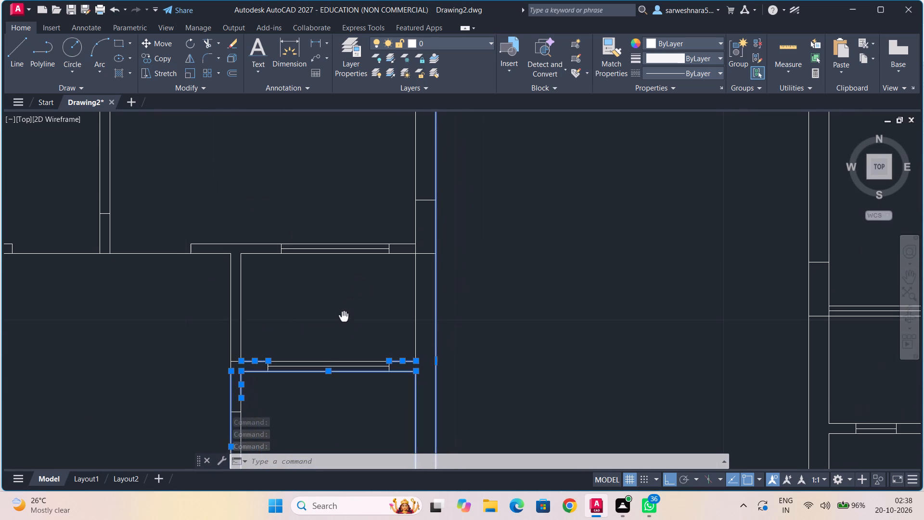
{"action": "middle_click_drag", "start_coordinate": [344, 317], "coordinate": [344, 319]}
{"action": "left_click", "coordinate": [402, 256]}
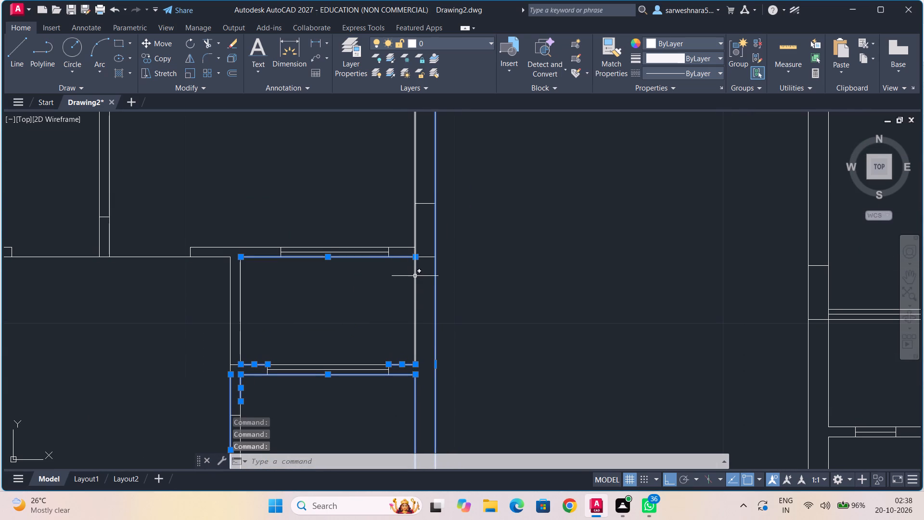
{"action": "left_click", "coordinate": [415, 276]}
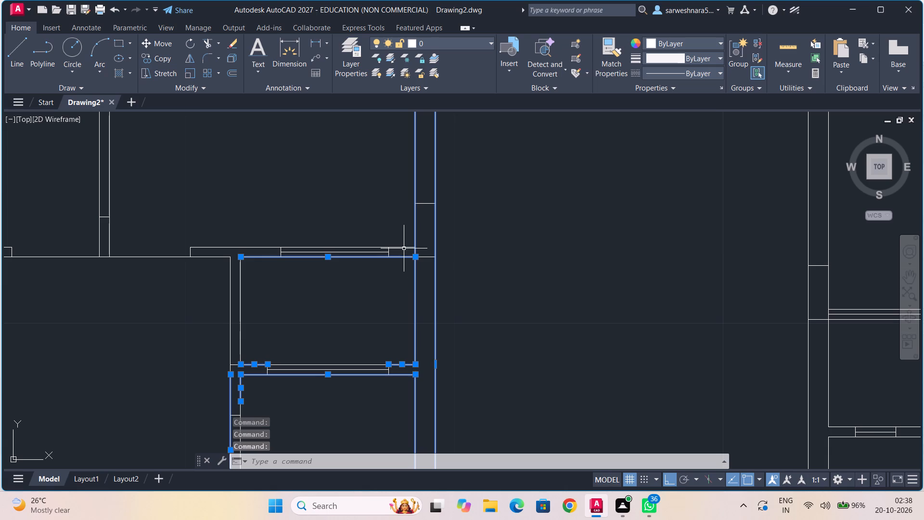
{"action": "left_click", "coordinate": [404, 248]}
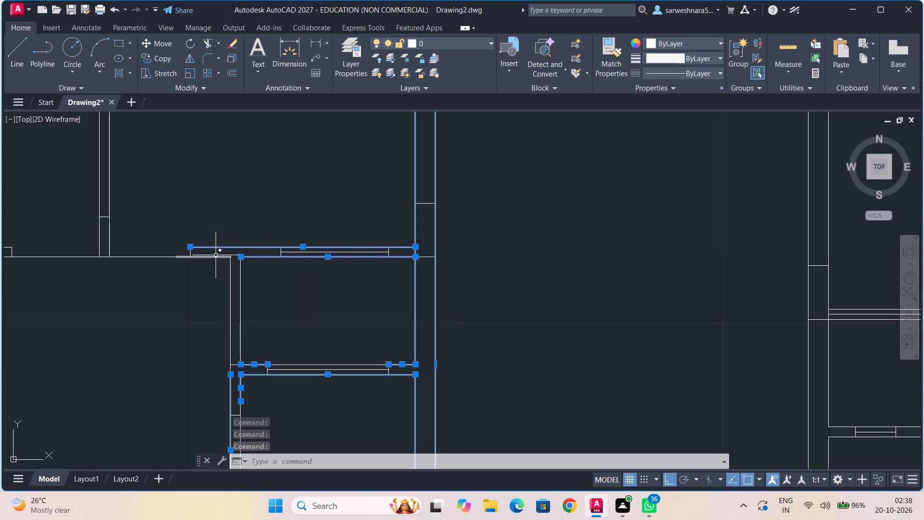
Add both faces of the vertical partition between the two upper bedrooms to the selection.
{"action": "middle_click_drag", "start_coordinate": [196, 194], "coordinate": [242, 327]}
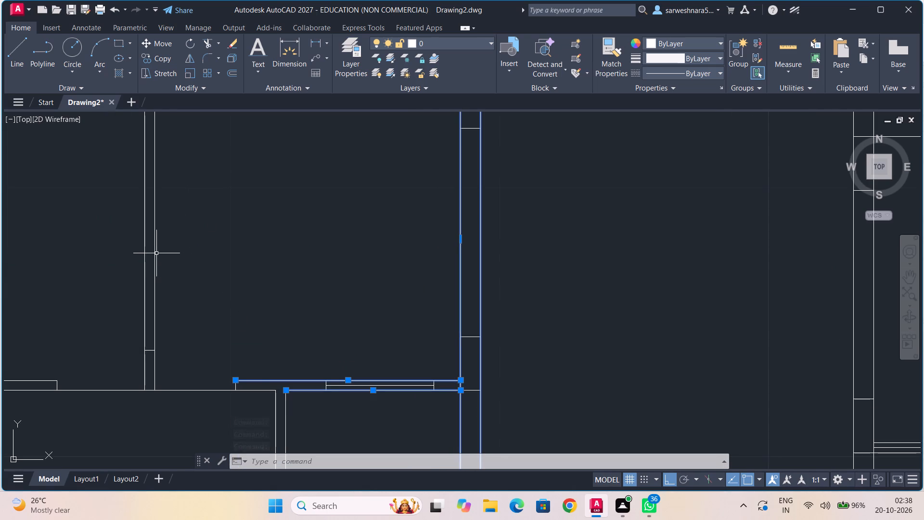
{"action": "left_click", "coordinate": [155, 253]}
{"action": "left_click", "coordinate": [146, 252]}
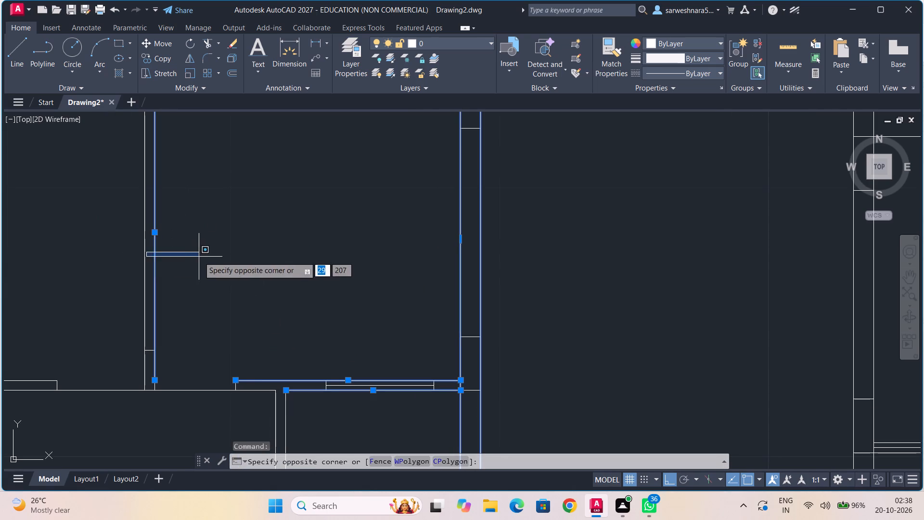
{"action": "left_click", "coordinate": [143, 250]}
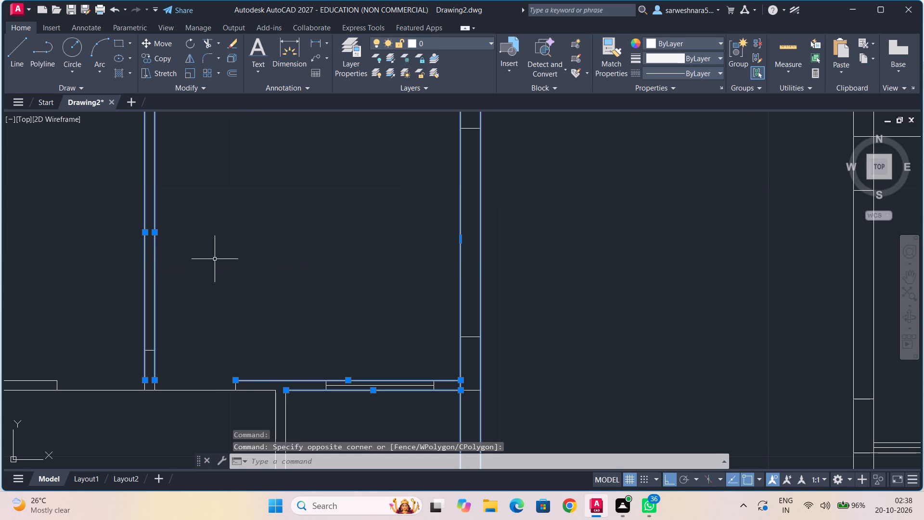
Add the upper-right bedroom's top wall face and both faces of the top-right small room's partition to the selection.
{"action": "scroll", "coordinate": [219, 258], "scroll_direction": "down", "scroll_amount": 1}
{"action": "middle_click_drag", "start_coordinate": [219, 258], "coordinate": [237, 304]}
{"action": "middle_click_drag", "start_coordinate": [243, 251], "coordinate": [247, 299]}
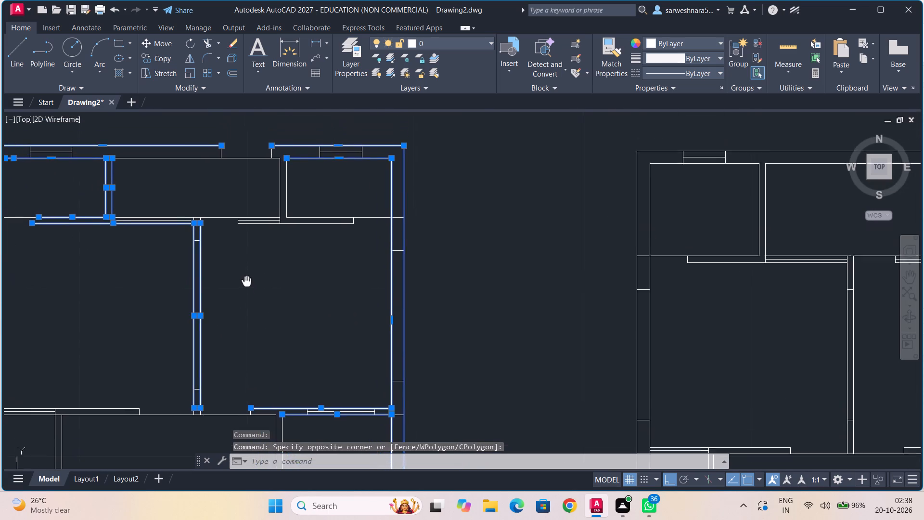
{"action": "middle_click_drag", "start_coordinate": [247, 299], "coordinate": [244, 332]}
{"action": "left_click", "coordinate": [296, 278]}
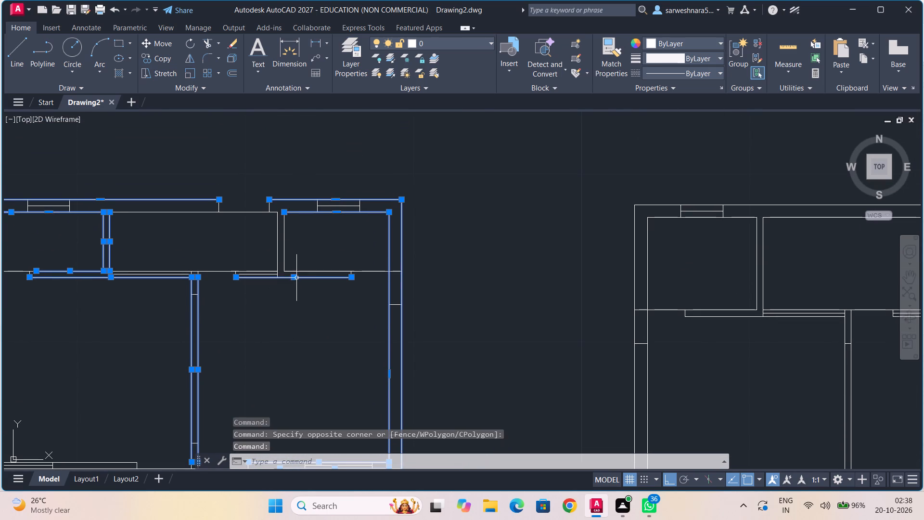
{"action": "left_click", "coordinate": [278, 251]}
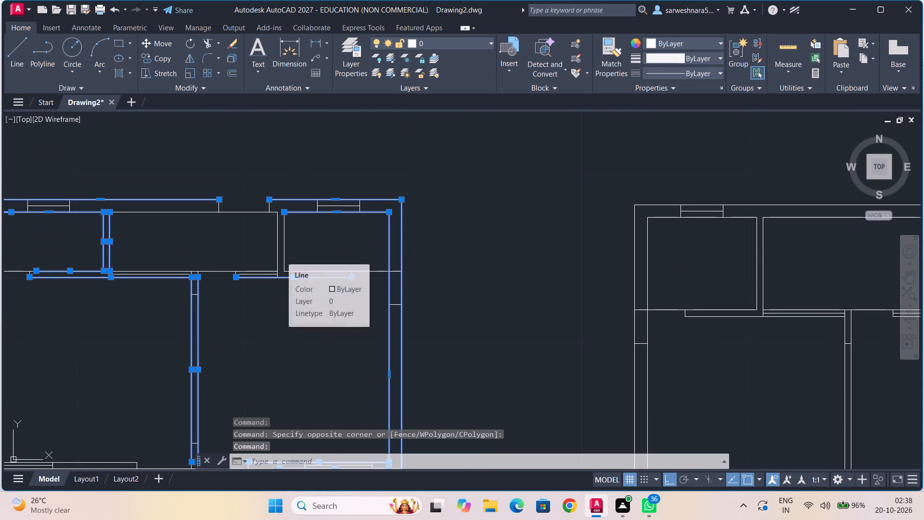
{"action": "left_click", "coordinate": [285, 249]}
Add the upper-left bedroom's lower wall to the selection, including its upper-face pieces, end line at the opening, and lower face.
{"action": "scroll", "coordinate": [325, 337], "scroll_direction": "down", "scroll_amount": 1}
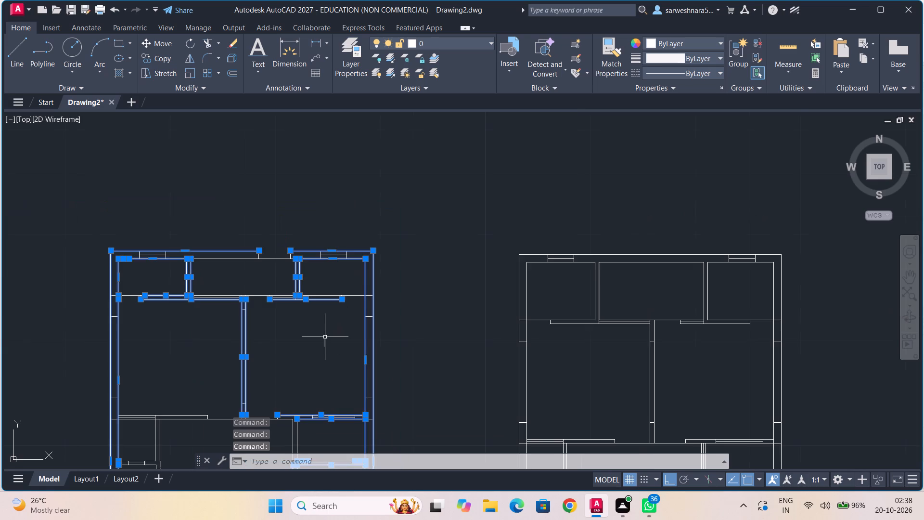
{"action": "middle_click_drag", "start_coordinate": [324, 337], "coordinate": [321, 281]}
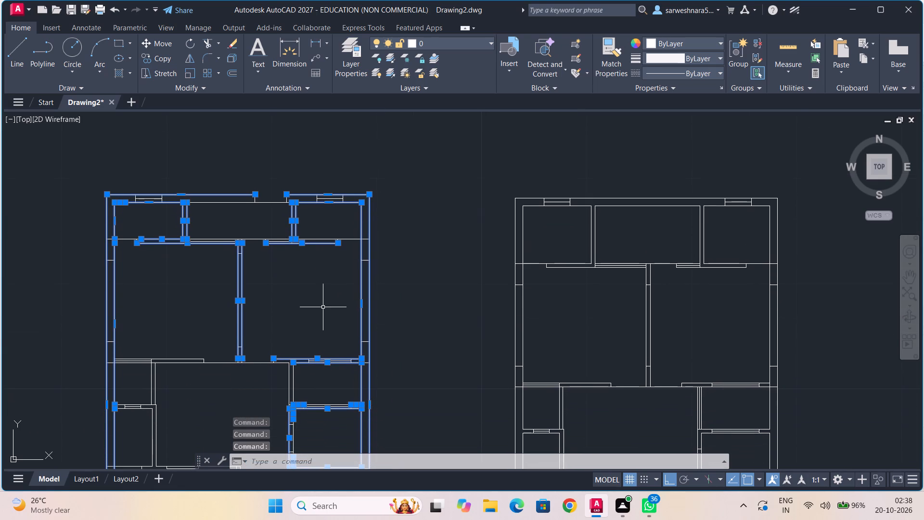
{"action": "scroll", "coordinate": [198, 330], "scroll_direction": "up", "scroll_amount": 1}
{"action": "middle_click_drag", "start_coordinate": [198, 330], "coordinate": [231, 226]}
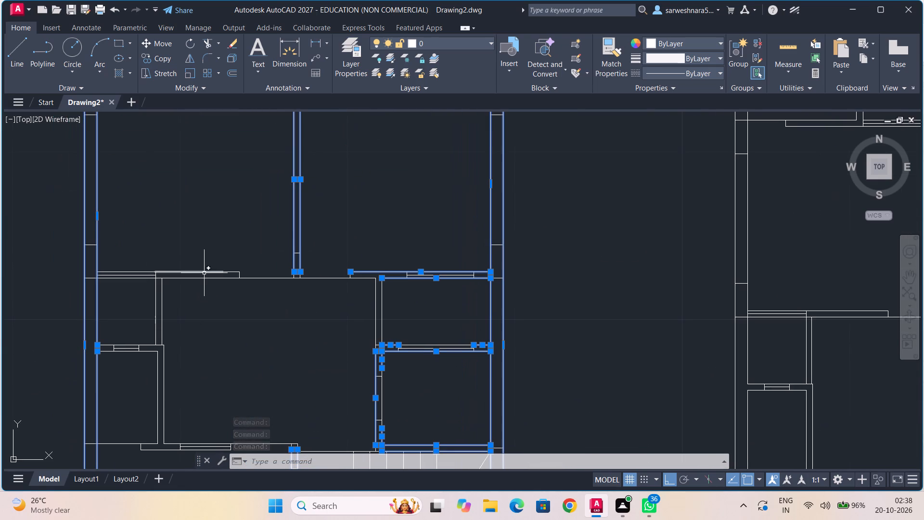
{"action": "left_click", "coordinate": [204, 273]}
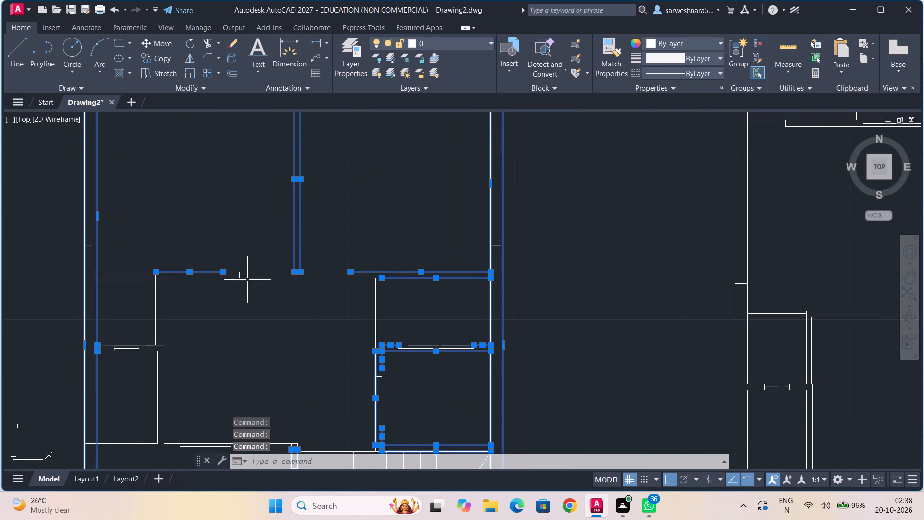
{"action": "left_click", "coordinate": [239, 275]}
{"action": "left_click", "coordinate": [231, 271]}
{"action": "left_click", "coordinate": [213, 278]}
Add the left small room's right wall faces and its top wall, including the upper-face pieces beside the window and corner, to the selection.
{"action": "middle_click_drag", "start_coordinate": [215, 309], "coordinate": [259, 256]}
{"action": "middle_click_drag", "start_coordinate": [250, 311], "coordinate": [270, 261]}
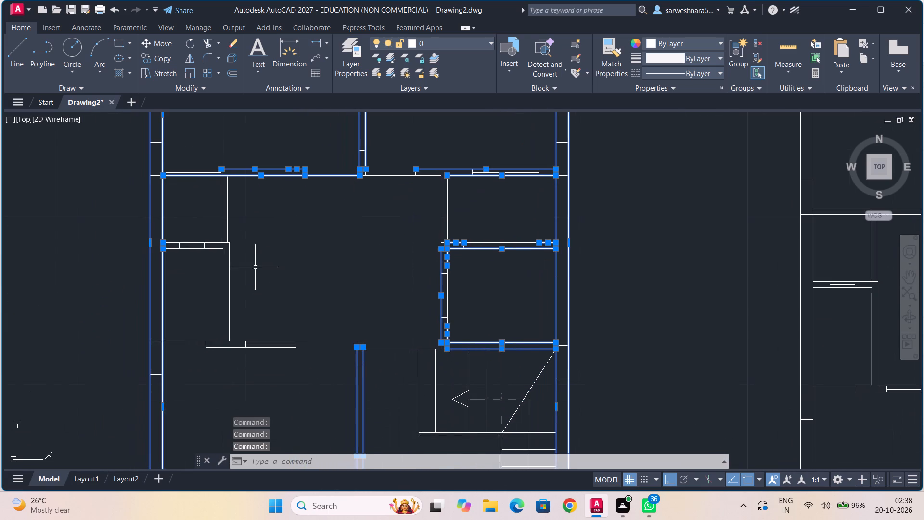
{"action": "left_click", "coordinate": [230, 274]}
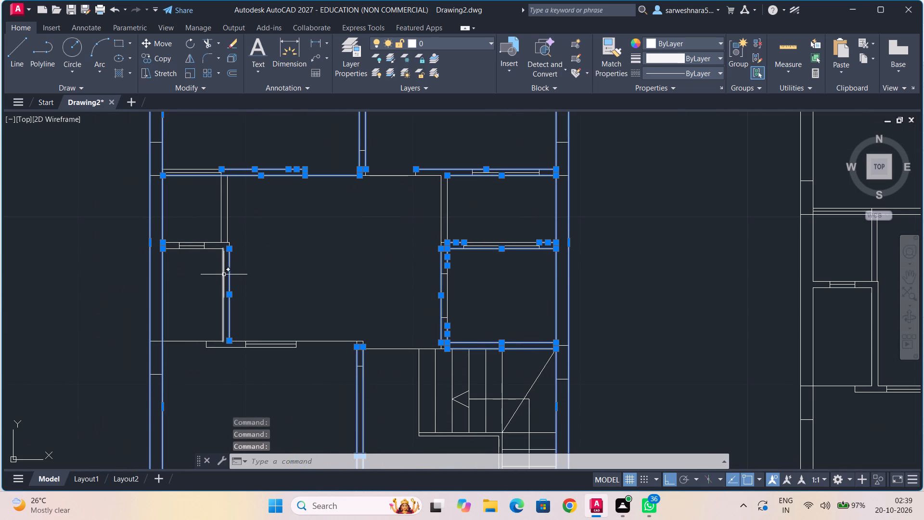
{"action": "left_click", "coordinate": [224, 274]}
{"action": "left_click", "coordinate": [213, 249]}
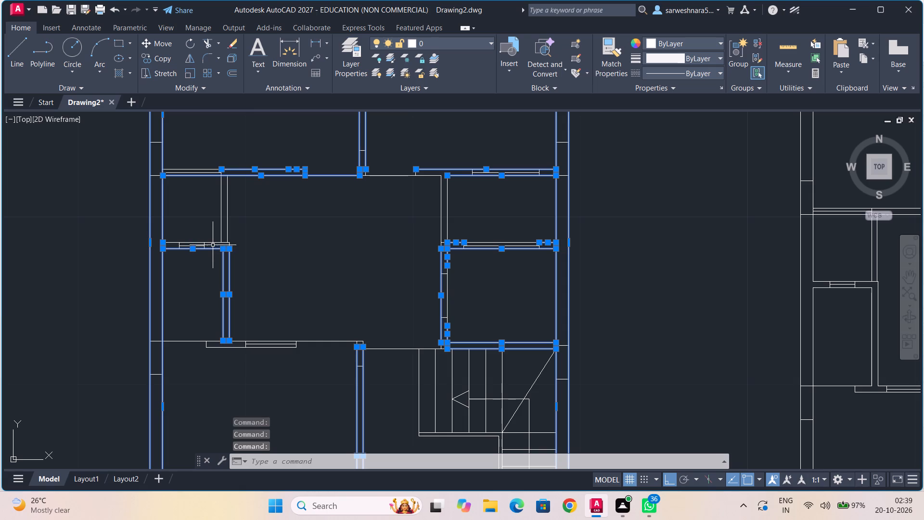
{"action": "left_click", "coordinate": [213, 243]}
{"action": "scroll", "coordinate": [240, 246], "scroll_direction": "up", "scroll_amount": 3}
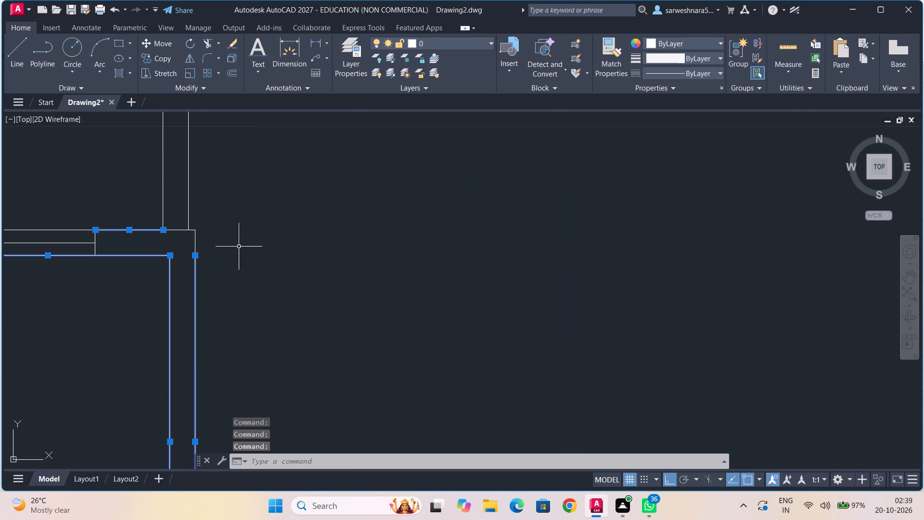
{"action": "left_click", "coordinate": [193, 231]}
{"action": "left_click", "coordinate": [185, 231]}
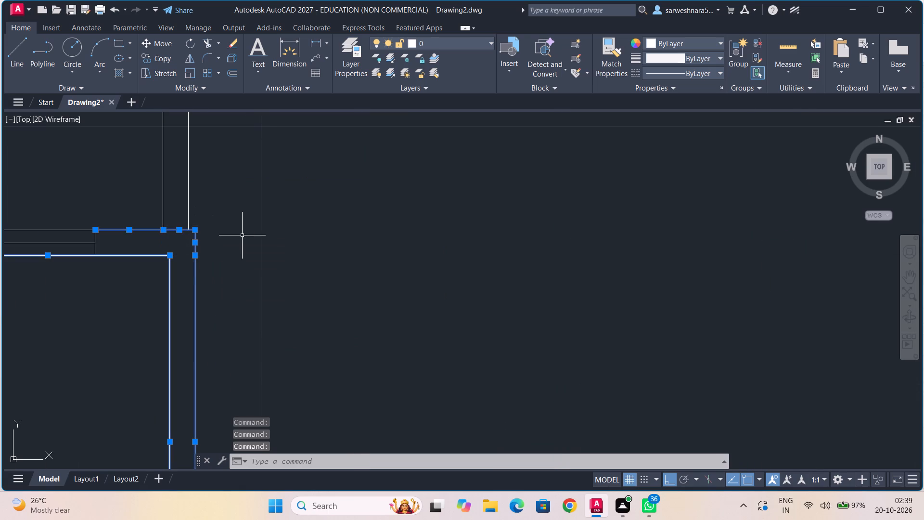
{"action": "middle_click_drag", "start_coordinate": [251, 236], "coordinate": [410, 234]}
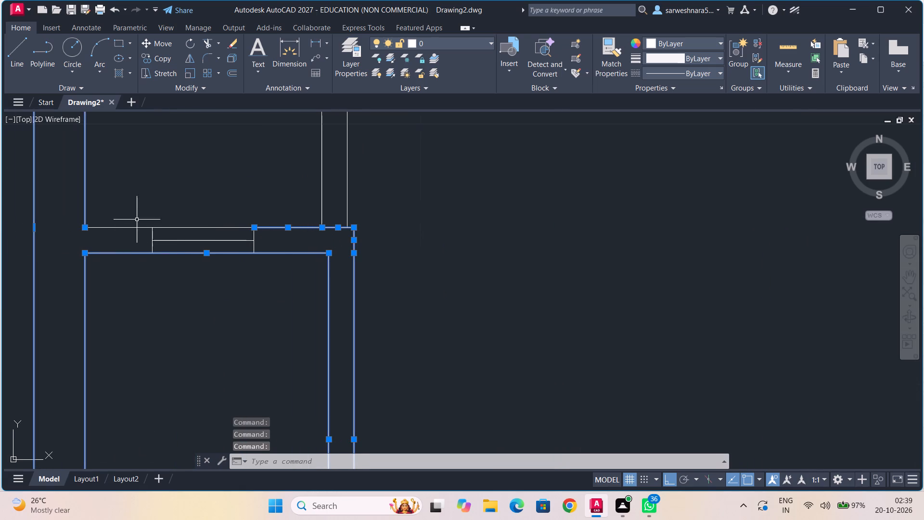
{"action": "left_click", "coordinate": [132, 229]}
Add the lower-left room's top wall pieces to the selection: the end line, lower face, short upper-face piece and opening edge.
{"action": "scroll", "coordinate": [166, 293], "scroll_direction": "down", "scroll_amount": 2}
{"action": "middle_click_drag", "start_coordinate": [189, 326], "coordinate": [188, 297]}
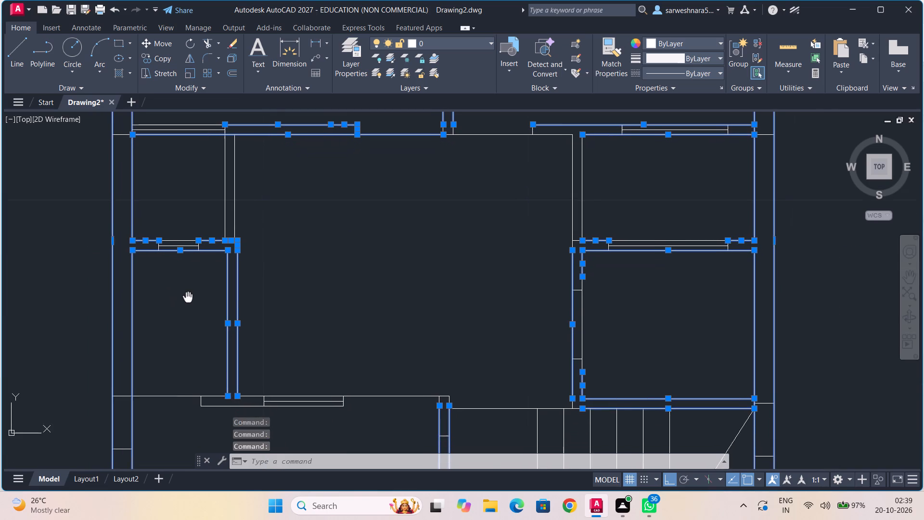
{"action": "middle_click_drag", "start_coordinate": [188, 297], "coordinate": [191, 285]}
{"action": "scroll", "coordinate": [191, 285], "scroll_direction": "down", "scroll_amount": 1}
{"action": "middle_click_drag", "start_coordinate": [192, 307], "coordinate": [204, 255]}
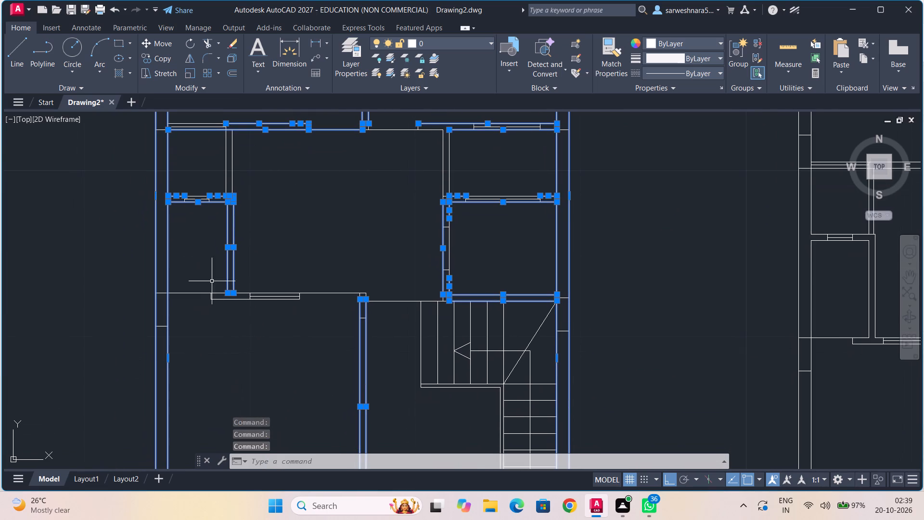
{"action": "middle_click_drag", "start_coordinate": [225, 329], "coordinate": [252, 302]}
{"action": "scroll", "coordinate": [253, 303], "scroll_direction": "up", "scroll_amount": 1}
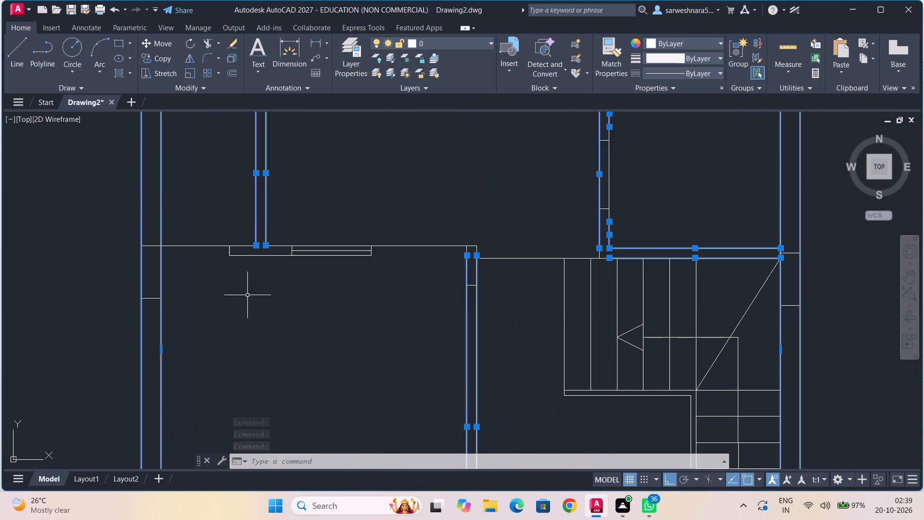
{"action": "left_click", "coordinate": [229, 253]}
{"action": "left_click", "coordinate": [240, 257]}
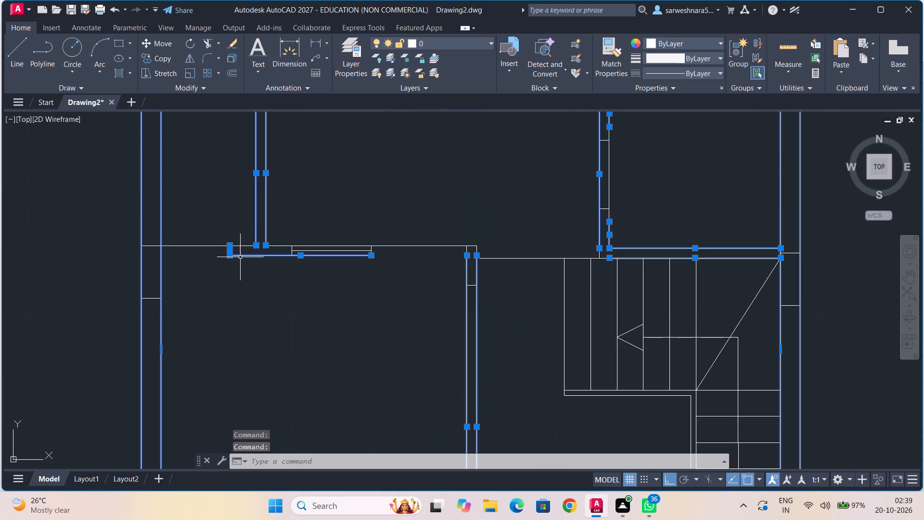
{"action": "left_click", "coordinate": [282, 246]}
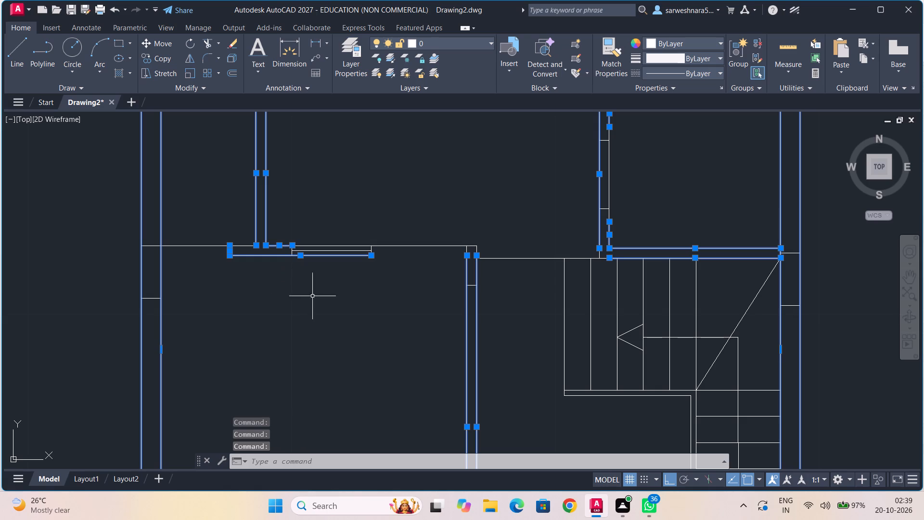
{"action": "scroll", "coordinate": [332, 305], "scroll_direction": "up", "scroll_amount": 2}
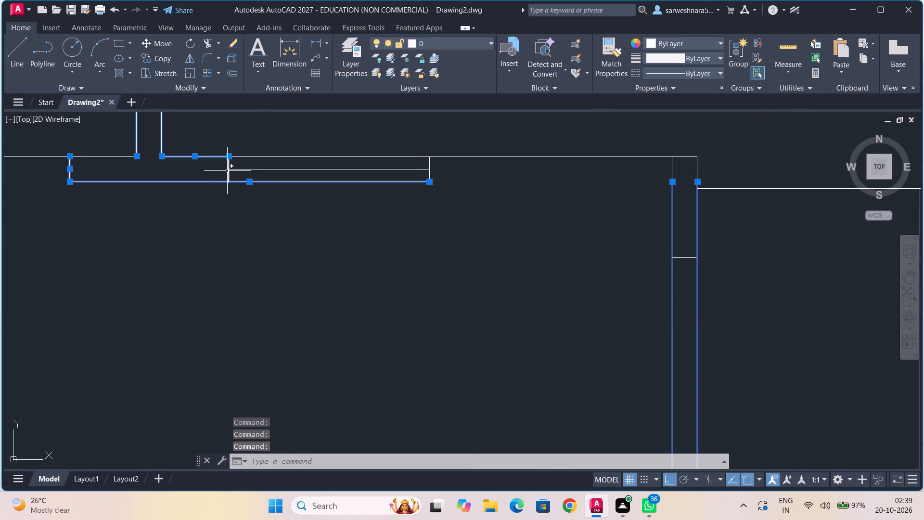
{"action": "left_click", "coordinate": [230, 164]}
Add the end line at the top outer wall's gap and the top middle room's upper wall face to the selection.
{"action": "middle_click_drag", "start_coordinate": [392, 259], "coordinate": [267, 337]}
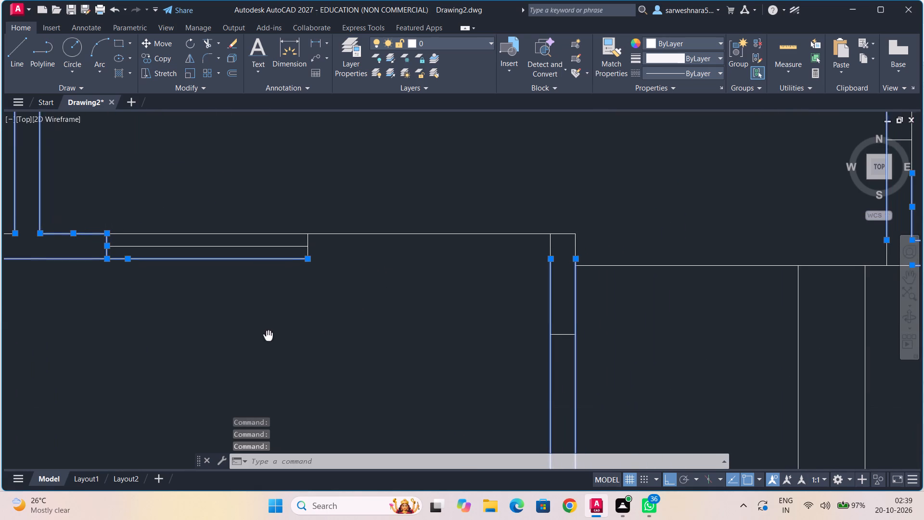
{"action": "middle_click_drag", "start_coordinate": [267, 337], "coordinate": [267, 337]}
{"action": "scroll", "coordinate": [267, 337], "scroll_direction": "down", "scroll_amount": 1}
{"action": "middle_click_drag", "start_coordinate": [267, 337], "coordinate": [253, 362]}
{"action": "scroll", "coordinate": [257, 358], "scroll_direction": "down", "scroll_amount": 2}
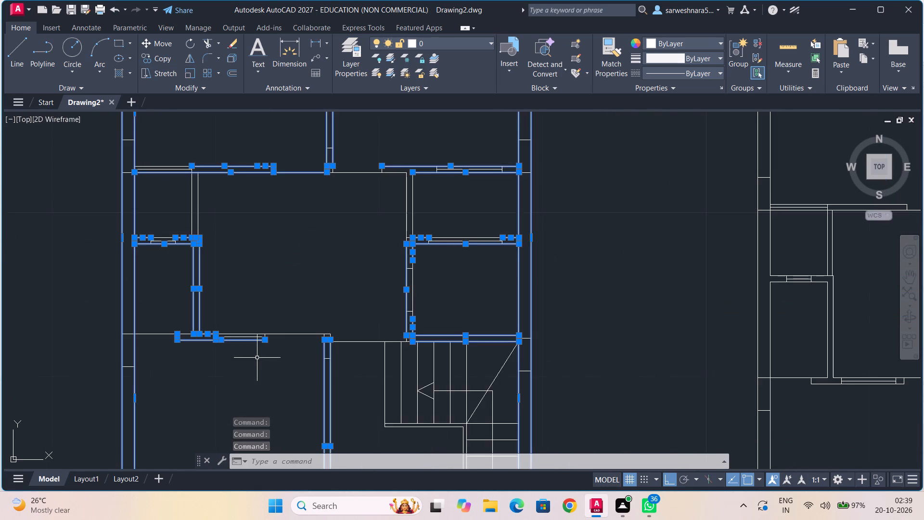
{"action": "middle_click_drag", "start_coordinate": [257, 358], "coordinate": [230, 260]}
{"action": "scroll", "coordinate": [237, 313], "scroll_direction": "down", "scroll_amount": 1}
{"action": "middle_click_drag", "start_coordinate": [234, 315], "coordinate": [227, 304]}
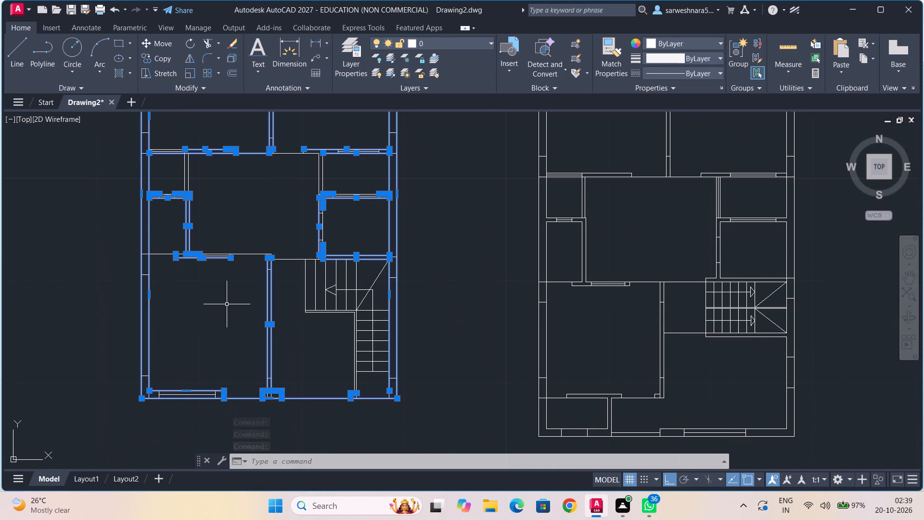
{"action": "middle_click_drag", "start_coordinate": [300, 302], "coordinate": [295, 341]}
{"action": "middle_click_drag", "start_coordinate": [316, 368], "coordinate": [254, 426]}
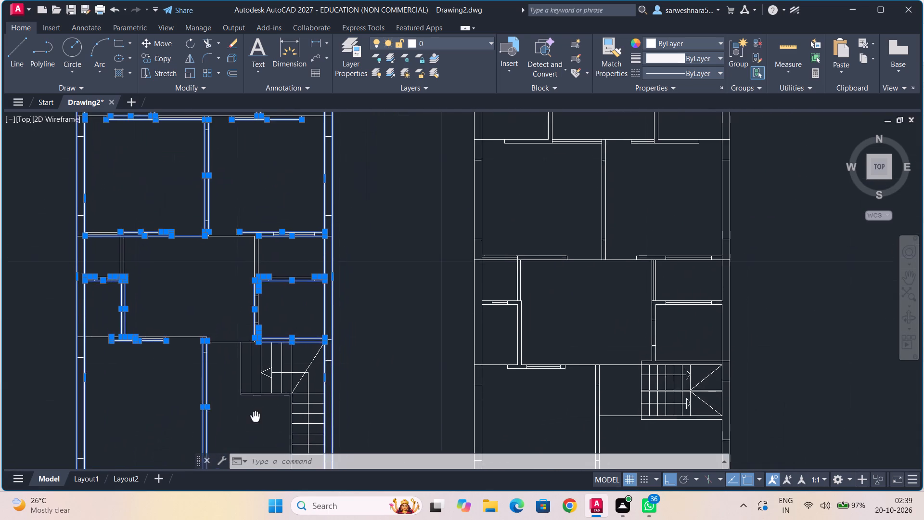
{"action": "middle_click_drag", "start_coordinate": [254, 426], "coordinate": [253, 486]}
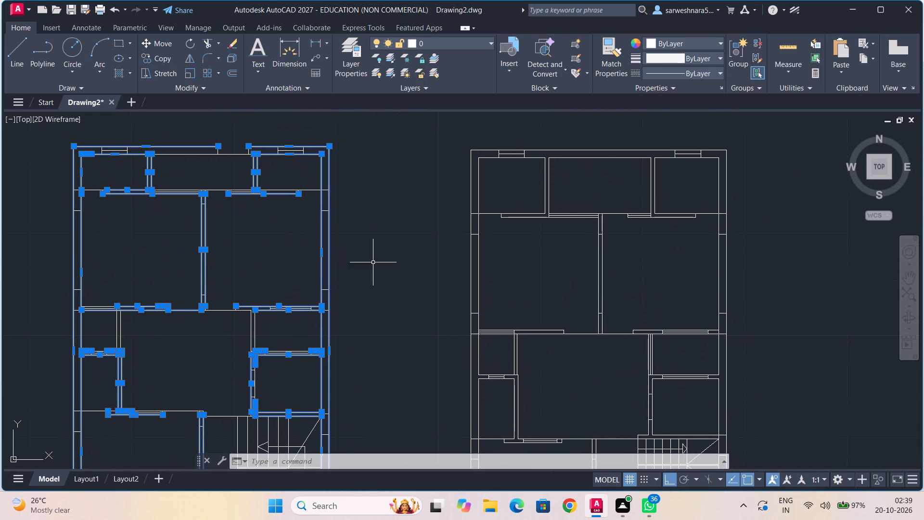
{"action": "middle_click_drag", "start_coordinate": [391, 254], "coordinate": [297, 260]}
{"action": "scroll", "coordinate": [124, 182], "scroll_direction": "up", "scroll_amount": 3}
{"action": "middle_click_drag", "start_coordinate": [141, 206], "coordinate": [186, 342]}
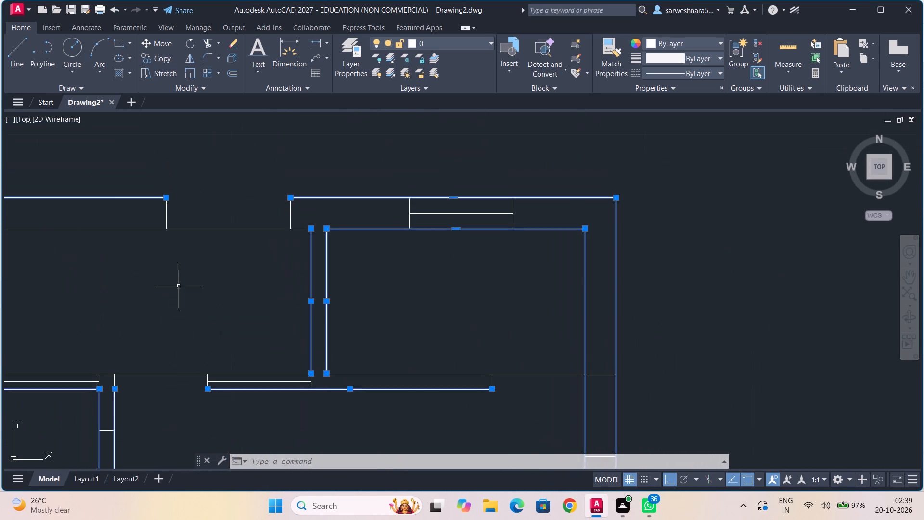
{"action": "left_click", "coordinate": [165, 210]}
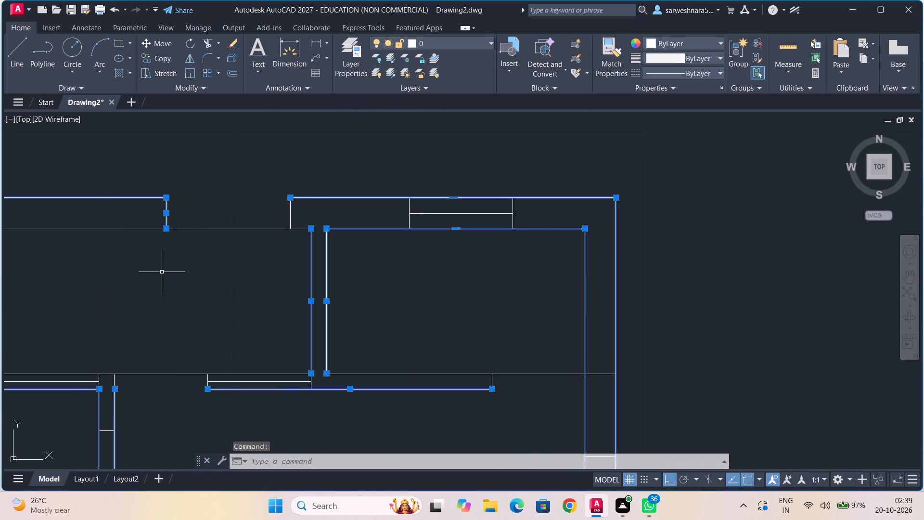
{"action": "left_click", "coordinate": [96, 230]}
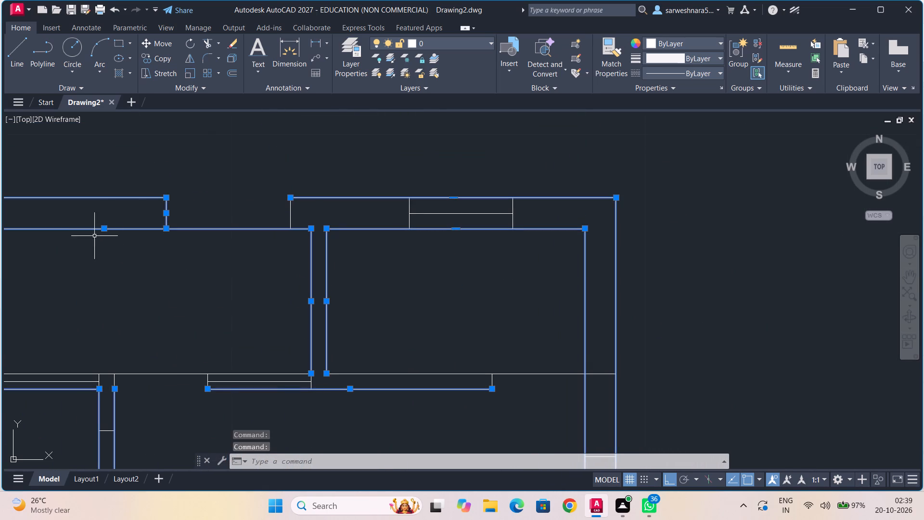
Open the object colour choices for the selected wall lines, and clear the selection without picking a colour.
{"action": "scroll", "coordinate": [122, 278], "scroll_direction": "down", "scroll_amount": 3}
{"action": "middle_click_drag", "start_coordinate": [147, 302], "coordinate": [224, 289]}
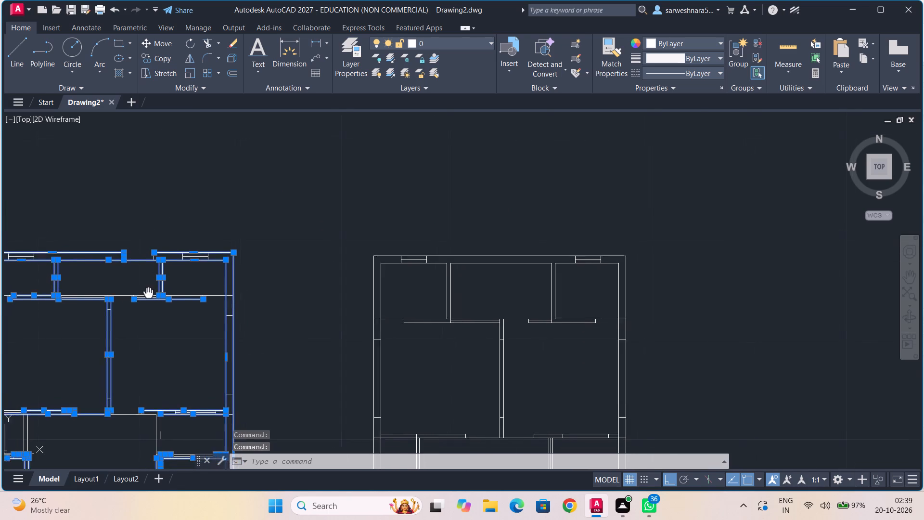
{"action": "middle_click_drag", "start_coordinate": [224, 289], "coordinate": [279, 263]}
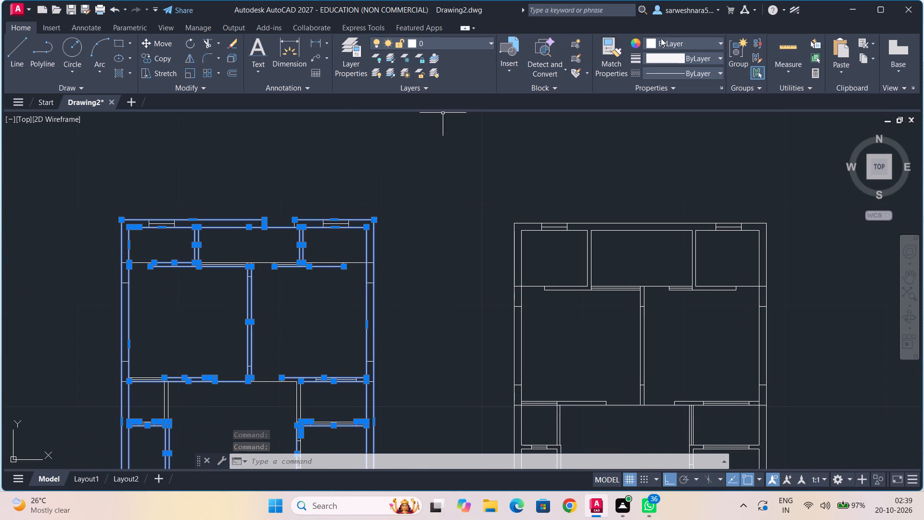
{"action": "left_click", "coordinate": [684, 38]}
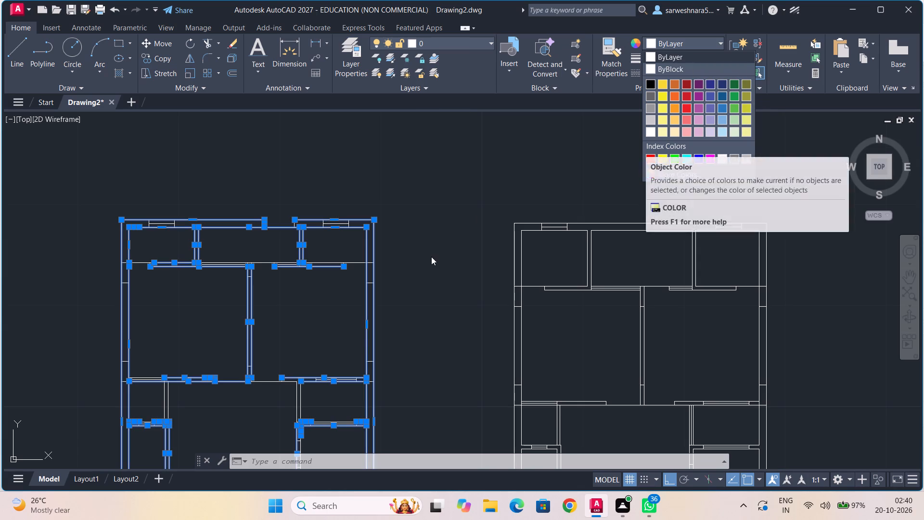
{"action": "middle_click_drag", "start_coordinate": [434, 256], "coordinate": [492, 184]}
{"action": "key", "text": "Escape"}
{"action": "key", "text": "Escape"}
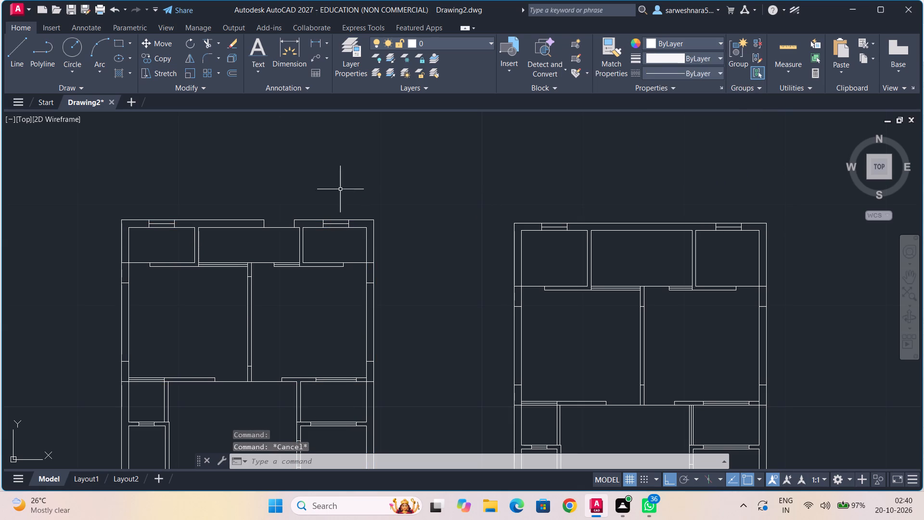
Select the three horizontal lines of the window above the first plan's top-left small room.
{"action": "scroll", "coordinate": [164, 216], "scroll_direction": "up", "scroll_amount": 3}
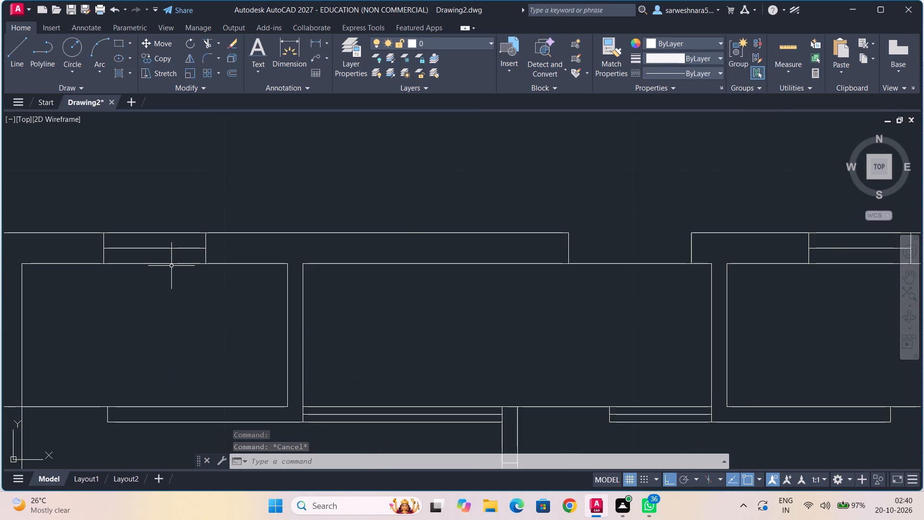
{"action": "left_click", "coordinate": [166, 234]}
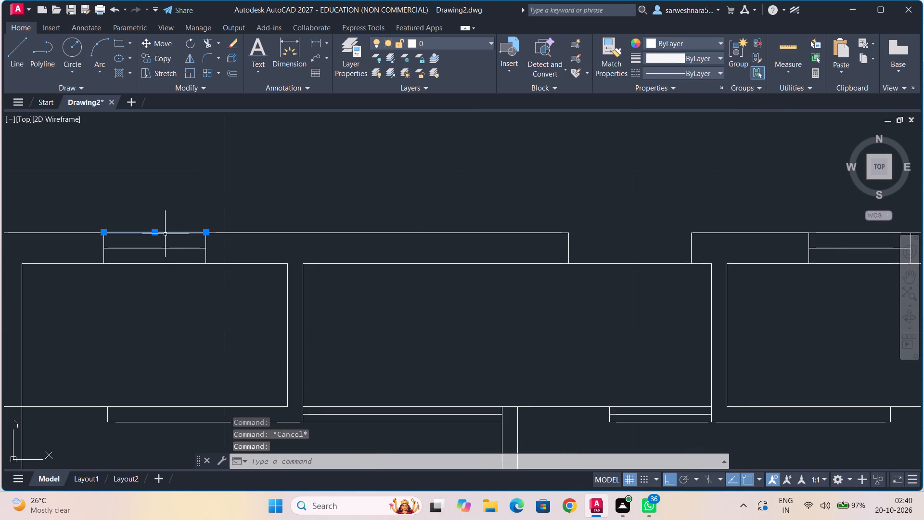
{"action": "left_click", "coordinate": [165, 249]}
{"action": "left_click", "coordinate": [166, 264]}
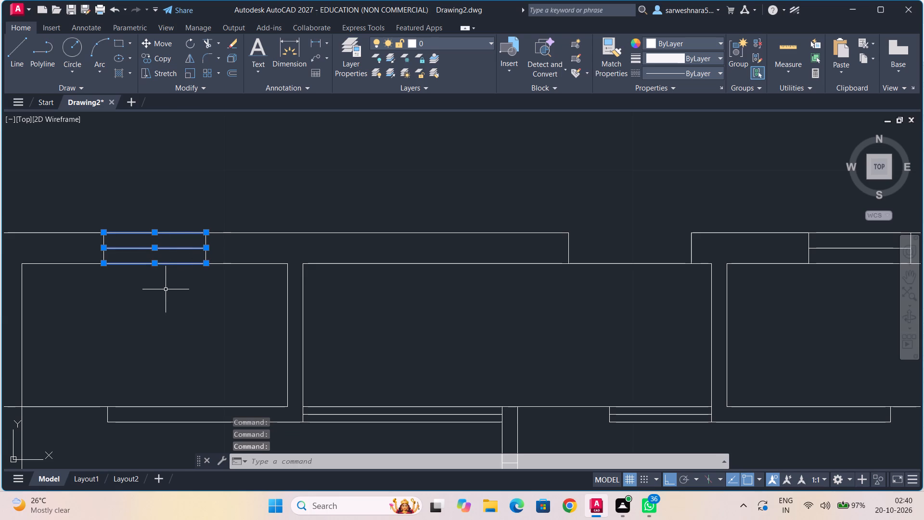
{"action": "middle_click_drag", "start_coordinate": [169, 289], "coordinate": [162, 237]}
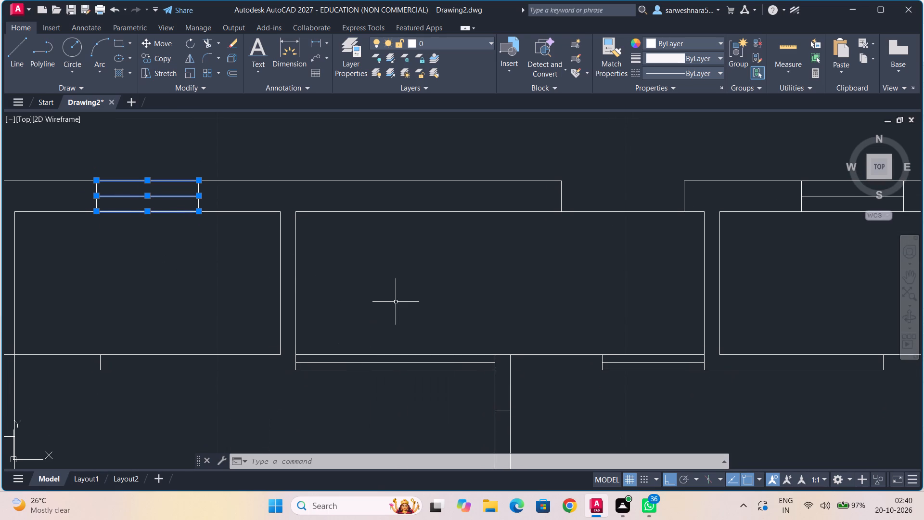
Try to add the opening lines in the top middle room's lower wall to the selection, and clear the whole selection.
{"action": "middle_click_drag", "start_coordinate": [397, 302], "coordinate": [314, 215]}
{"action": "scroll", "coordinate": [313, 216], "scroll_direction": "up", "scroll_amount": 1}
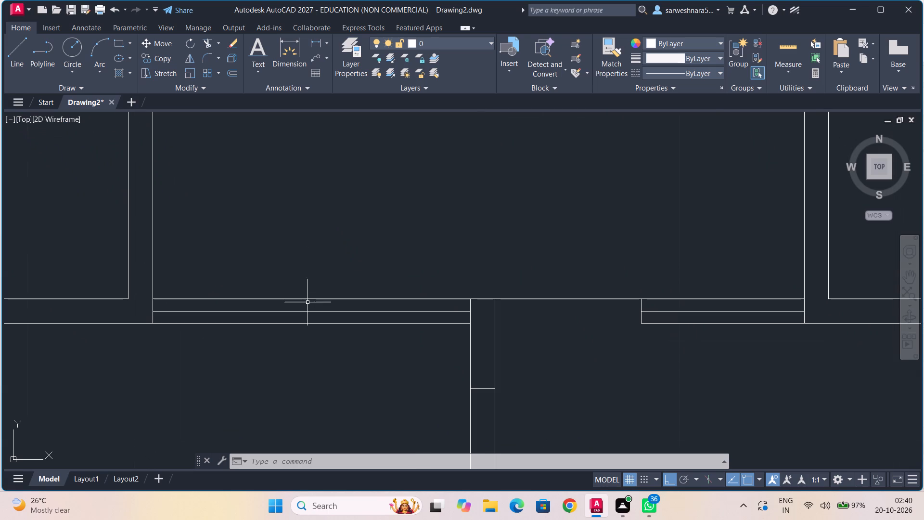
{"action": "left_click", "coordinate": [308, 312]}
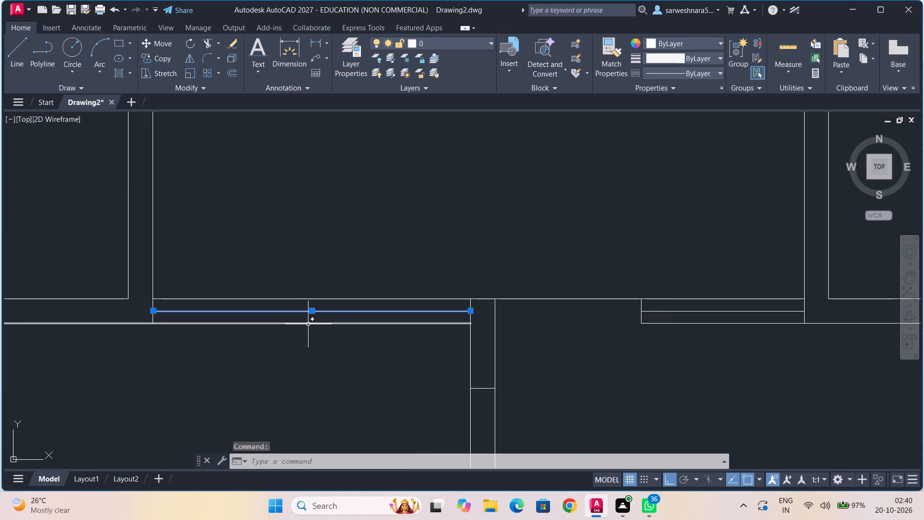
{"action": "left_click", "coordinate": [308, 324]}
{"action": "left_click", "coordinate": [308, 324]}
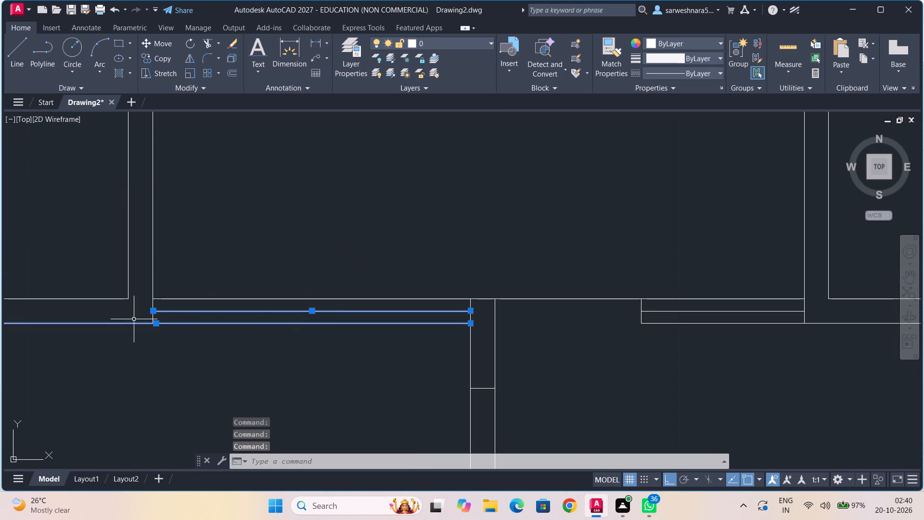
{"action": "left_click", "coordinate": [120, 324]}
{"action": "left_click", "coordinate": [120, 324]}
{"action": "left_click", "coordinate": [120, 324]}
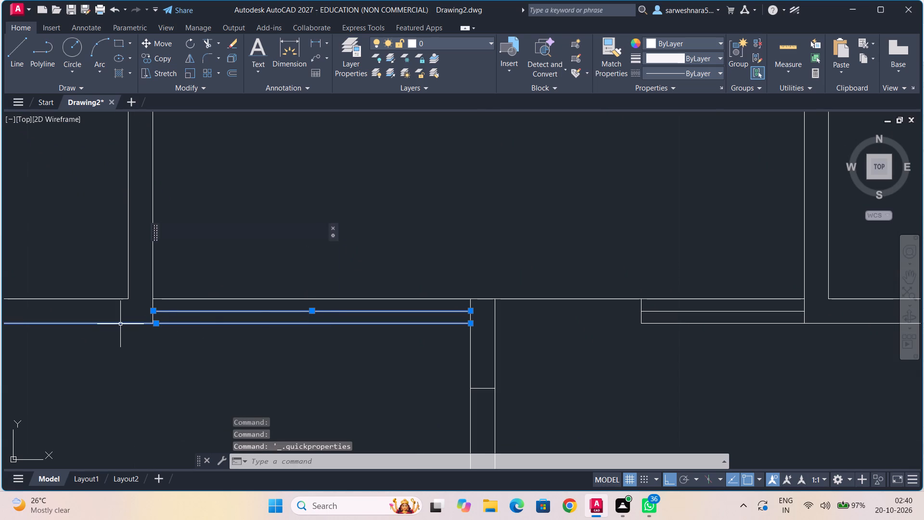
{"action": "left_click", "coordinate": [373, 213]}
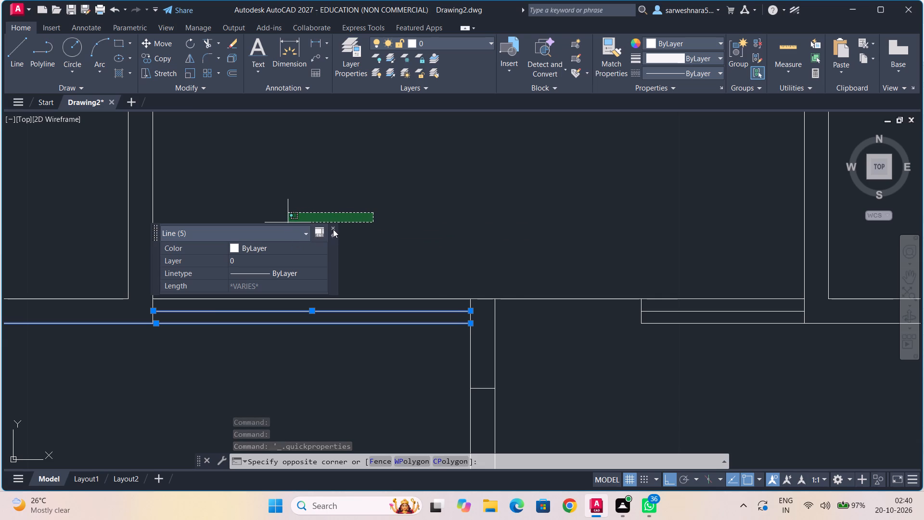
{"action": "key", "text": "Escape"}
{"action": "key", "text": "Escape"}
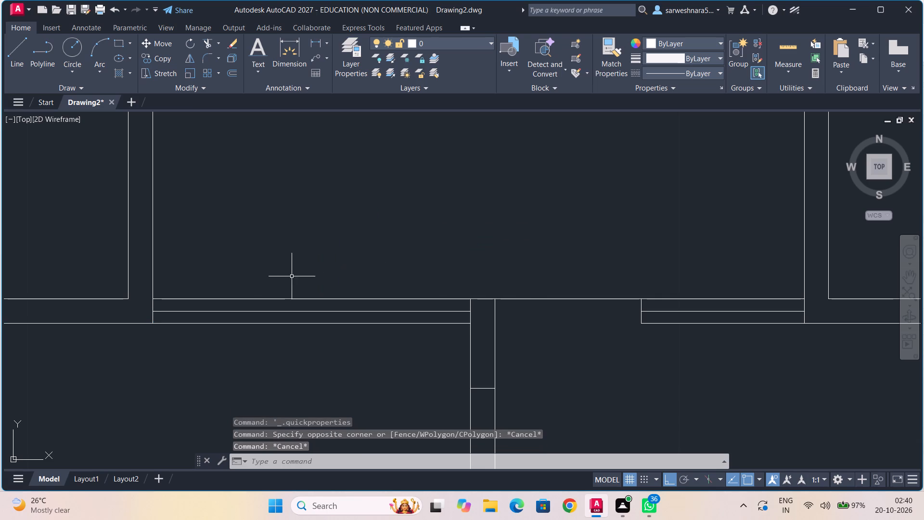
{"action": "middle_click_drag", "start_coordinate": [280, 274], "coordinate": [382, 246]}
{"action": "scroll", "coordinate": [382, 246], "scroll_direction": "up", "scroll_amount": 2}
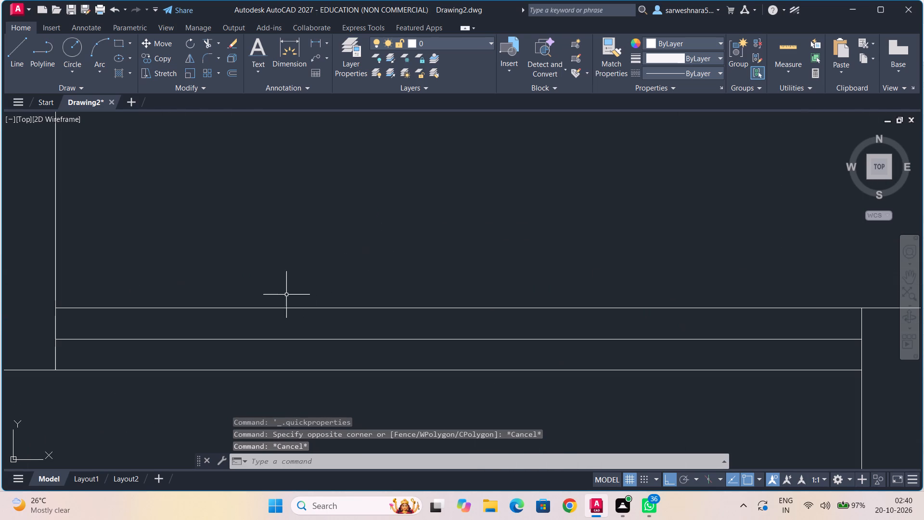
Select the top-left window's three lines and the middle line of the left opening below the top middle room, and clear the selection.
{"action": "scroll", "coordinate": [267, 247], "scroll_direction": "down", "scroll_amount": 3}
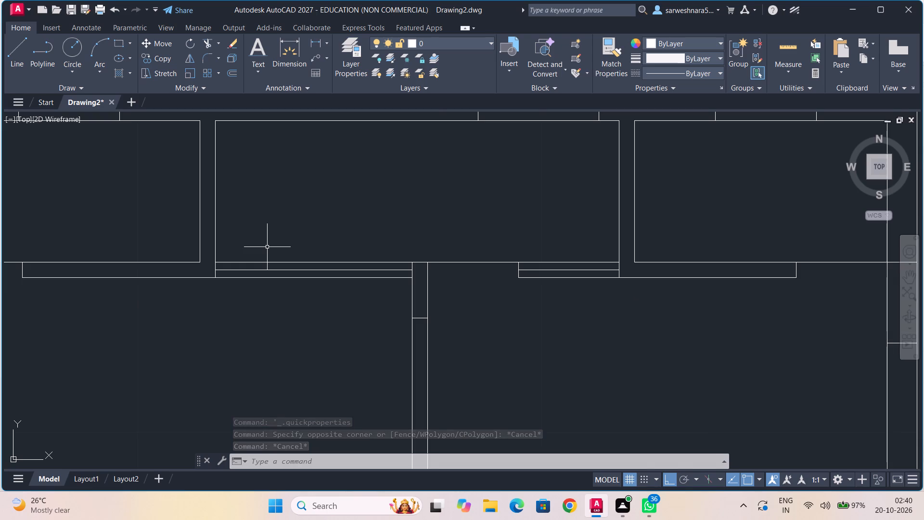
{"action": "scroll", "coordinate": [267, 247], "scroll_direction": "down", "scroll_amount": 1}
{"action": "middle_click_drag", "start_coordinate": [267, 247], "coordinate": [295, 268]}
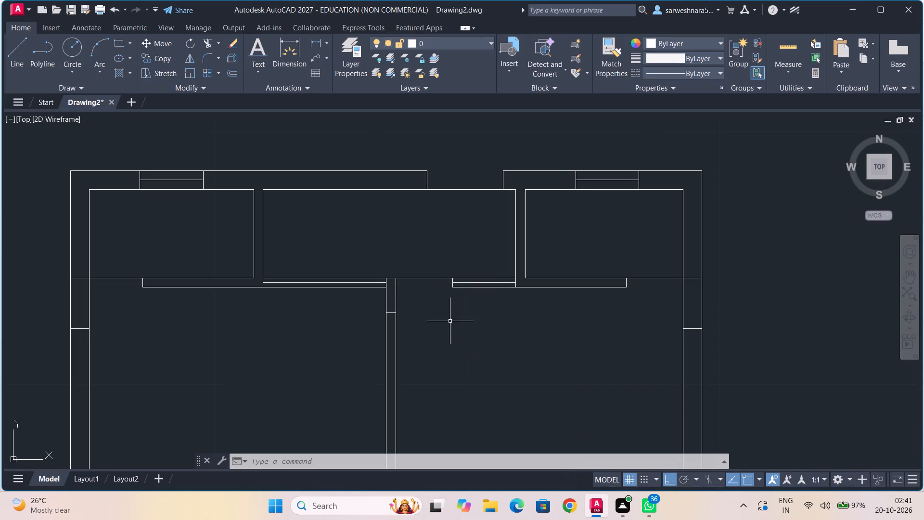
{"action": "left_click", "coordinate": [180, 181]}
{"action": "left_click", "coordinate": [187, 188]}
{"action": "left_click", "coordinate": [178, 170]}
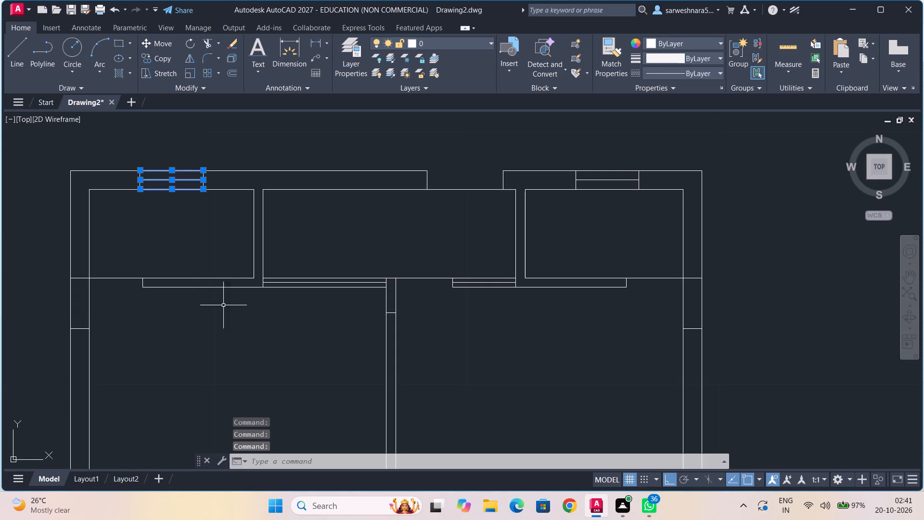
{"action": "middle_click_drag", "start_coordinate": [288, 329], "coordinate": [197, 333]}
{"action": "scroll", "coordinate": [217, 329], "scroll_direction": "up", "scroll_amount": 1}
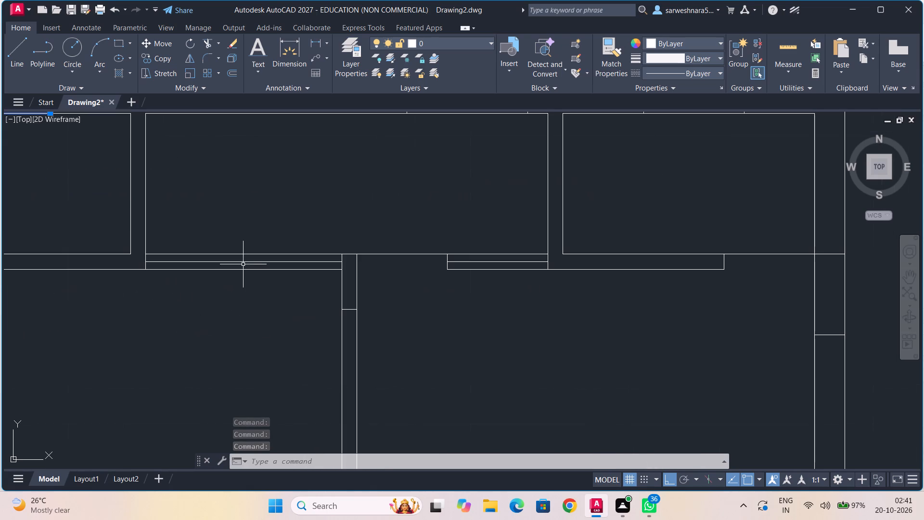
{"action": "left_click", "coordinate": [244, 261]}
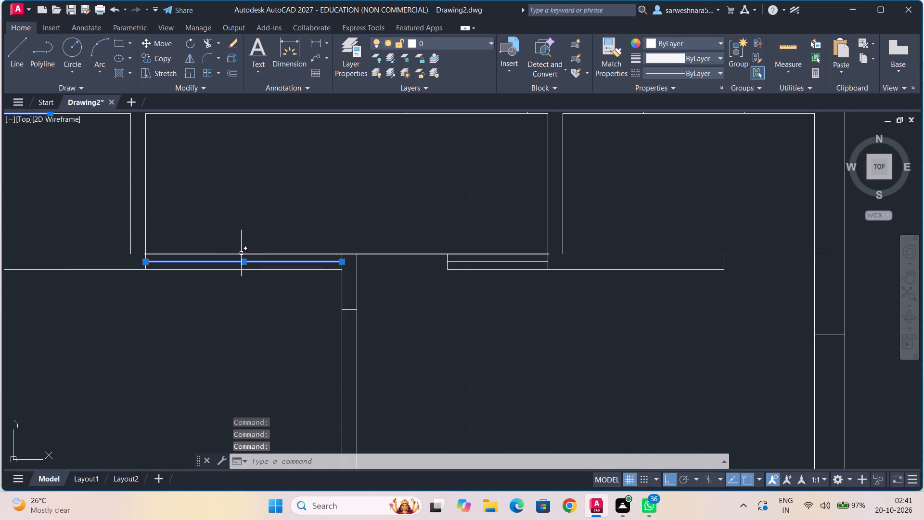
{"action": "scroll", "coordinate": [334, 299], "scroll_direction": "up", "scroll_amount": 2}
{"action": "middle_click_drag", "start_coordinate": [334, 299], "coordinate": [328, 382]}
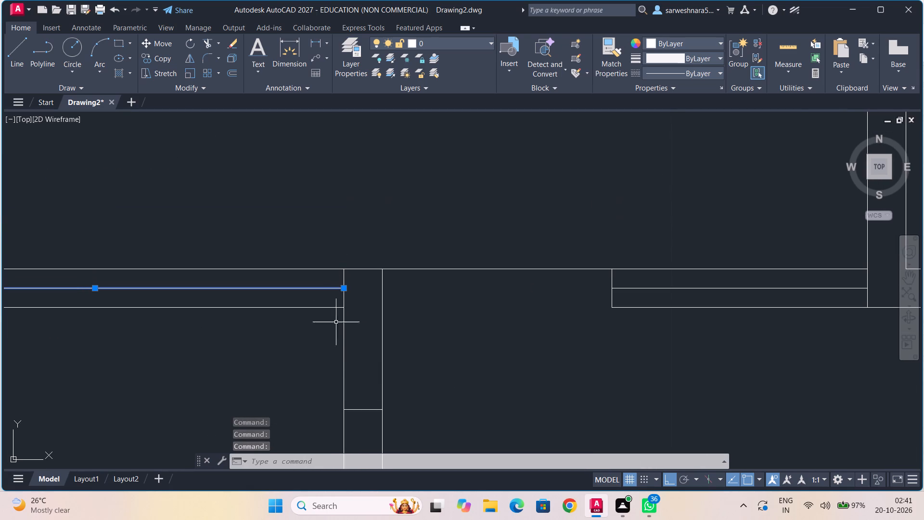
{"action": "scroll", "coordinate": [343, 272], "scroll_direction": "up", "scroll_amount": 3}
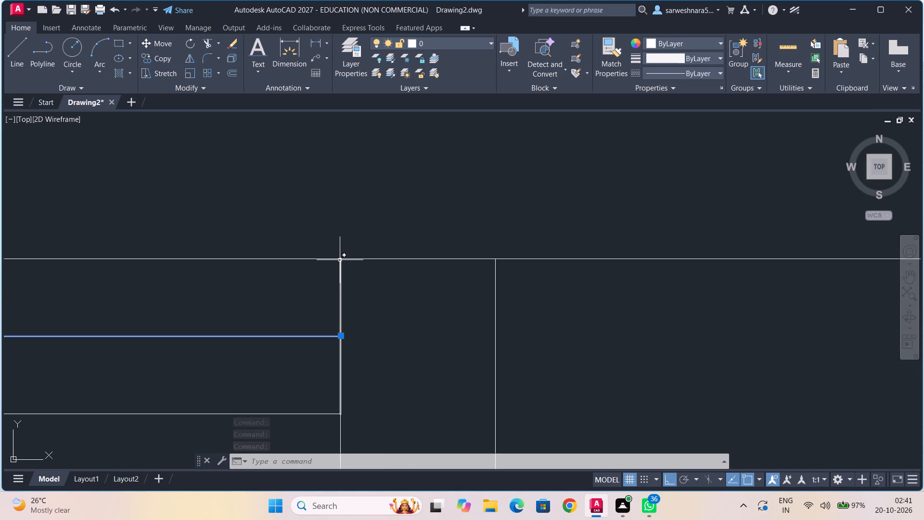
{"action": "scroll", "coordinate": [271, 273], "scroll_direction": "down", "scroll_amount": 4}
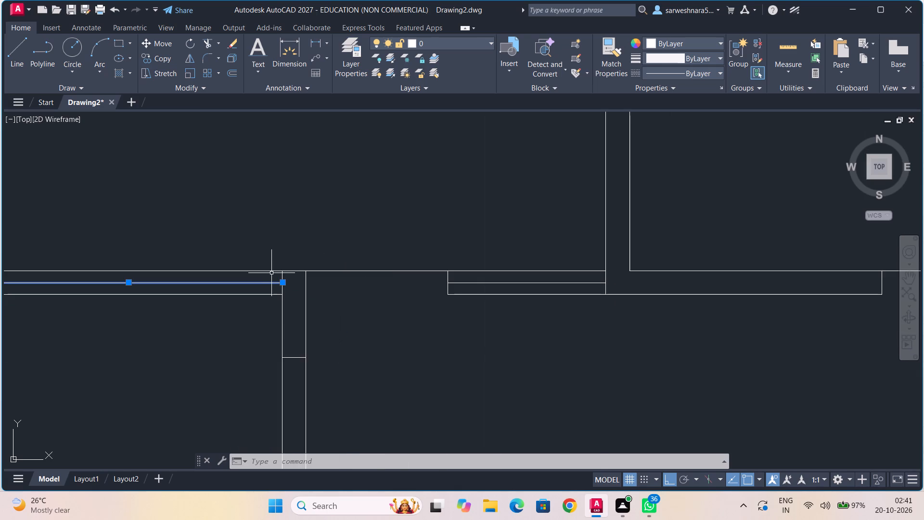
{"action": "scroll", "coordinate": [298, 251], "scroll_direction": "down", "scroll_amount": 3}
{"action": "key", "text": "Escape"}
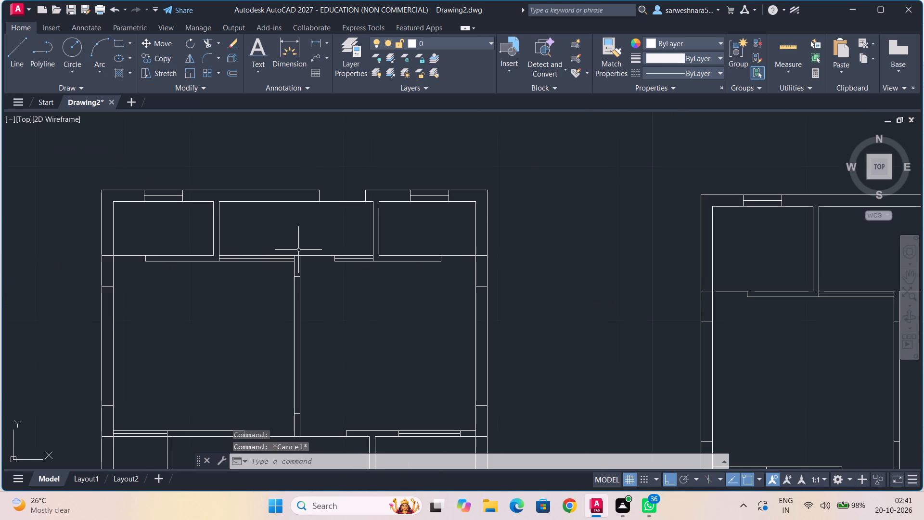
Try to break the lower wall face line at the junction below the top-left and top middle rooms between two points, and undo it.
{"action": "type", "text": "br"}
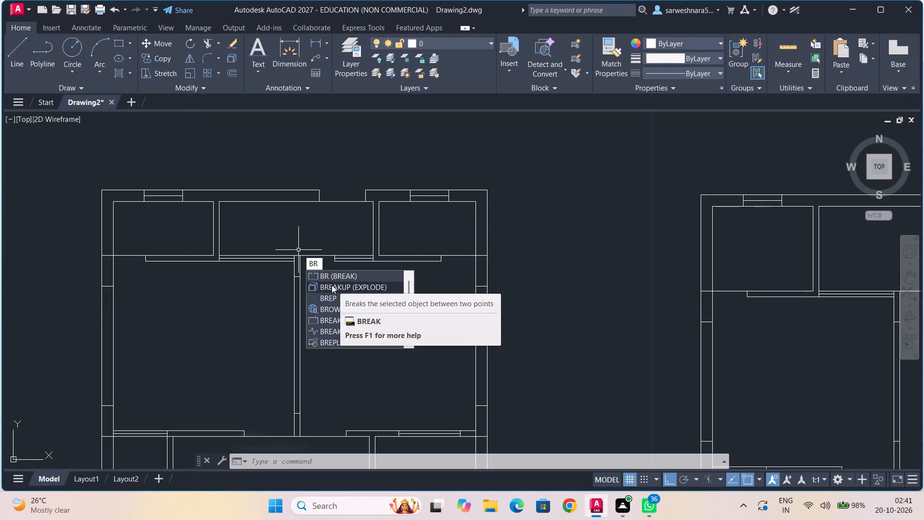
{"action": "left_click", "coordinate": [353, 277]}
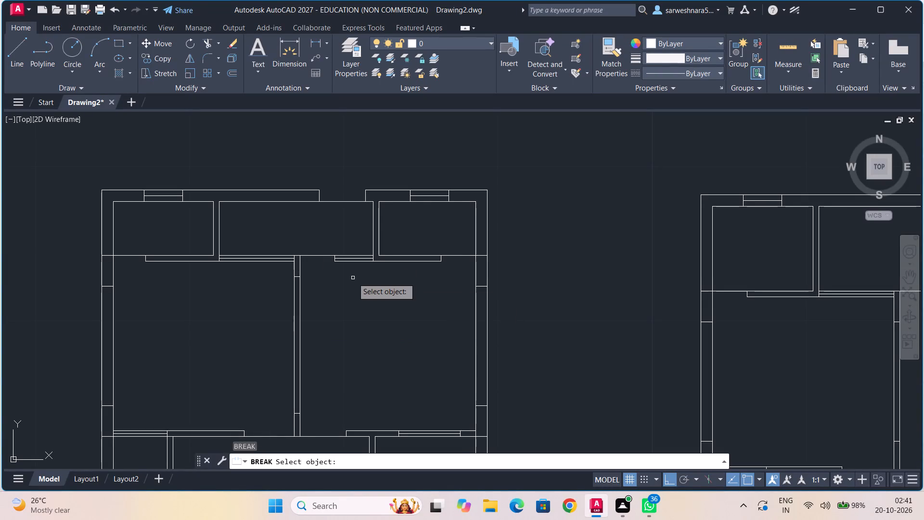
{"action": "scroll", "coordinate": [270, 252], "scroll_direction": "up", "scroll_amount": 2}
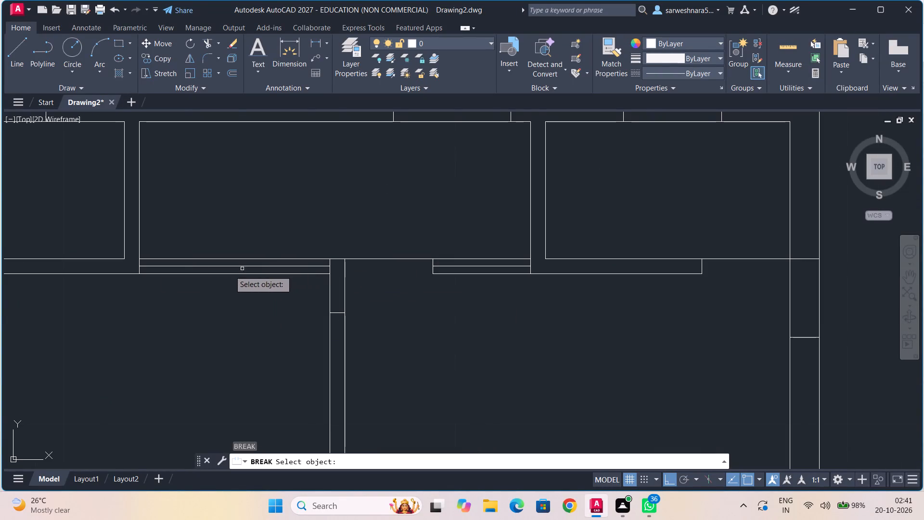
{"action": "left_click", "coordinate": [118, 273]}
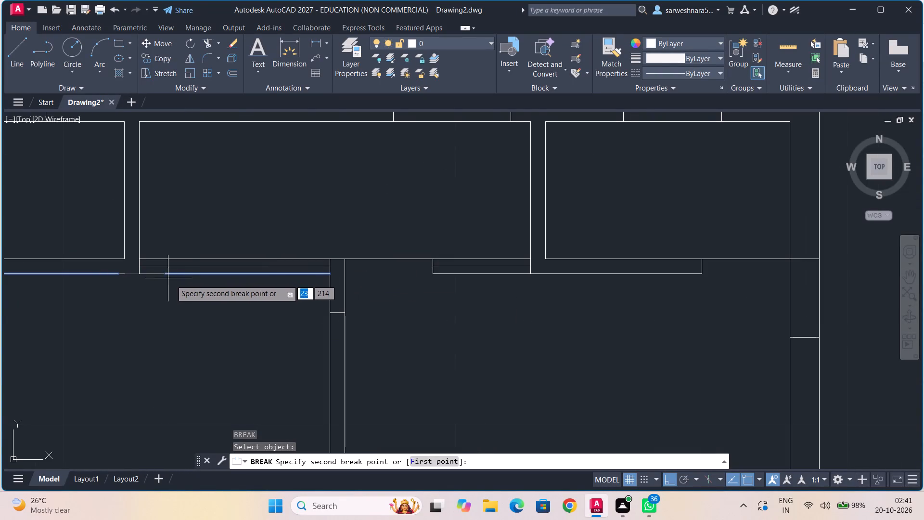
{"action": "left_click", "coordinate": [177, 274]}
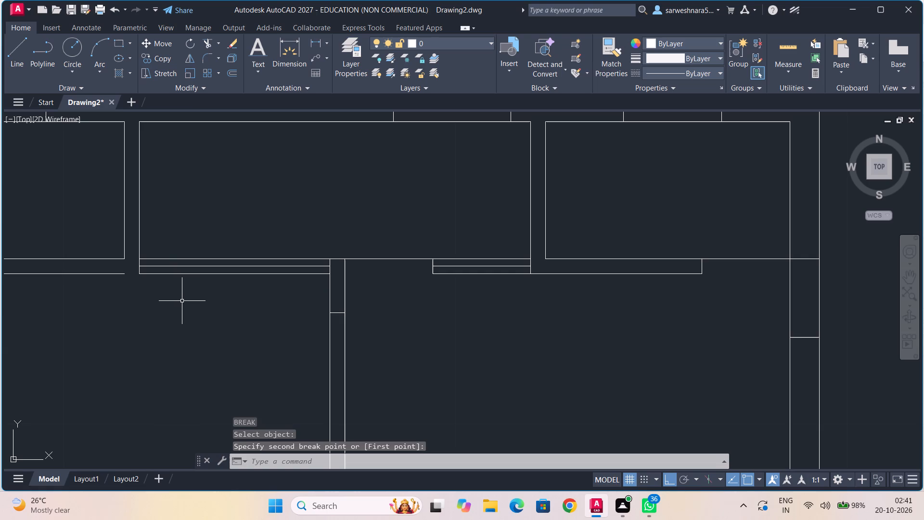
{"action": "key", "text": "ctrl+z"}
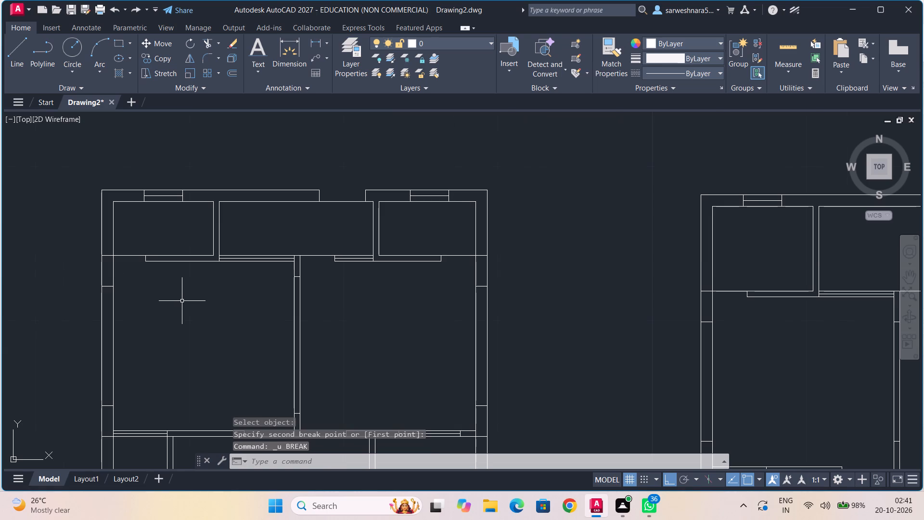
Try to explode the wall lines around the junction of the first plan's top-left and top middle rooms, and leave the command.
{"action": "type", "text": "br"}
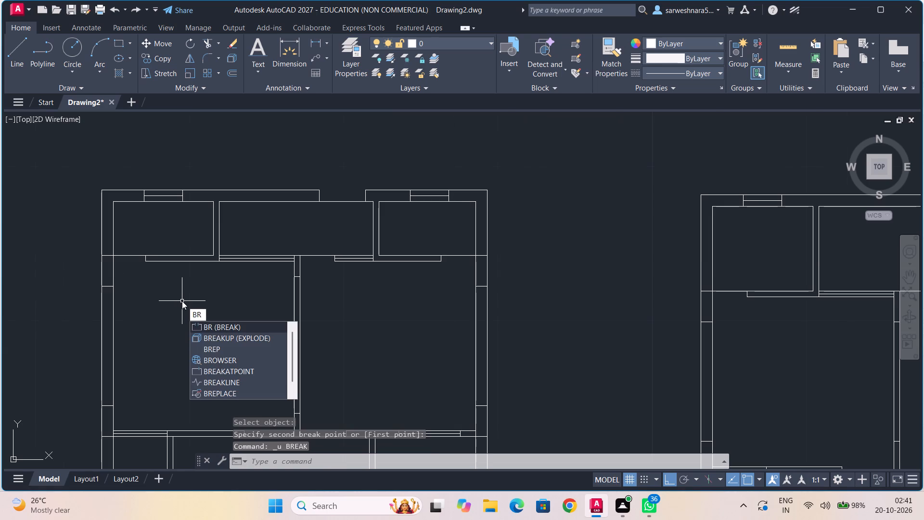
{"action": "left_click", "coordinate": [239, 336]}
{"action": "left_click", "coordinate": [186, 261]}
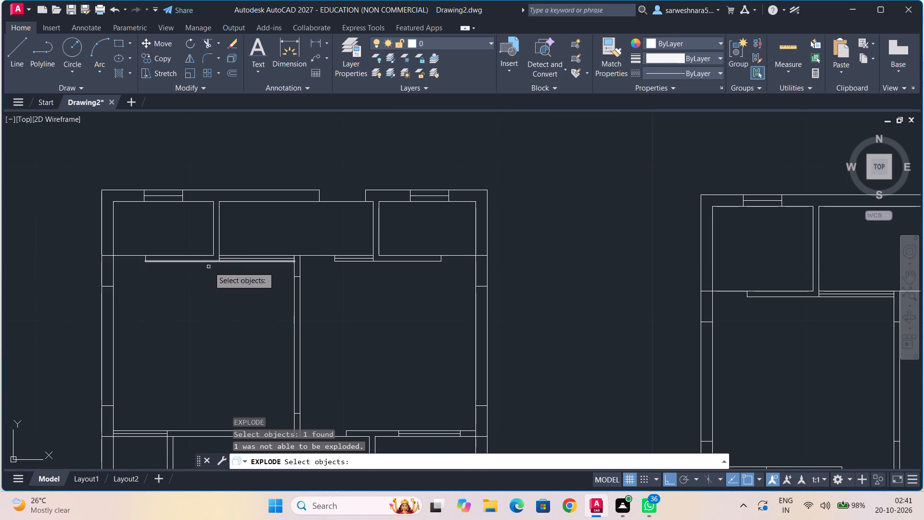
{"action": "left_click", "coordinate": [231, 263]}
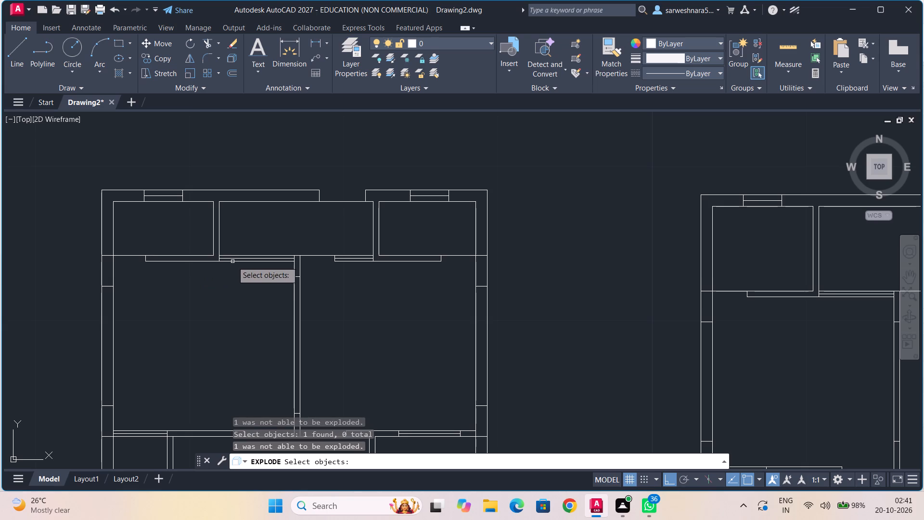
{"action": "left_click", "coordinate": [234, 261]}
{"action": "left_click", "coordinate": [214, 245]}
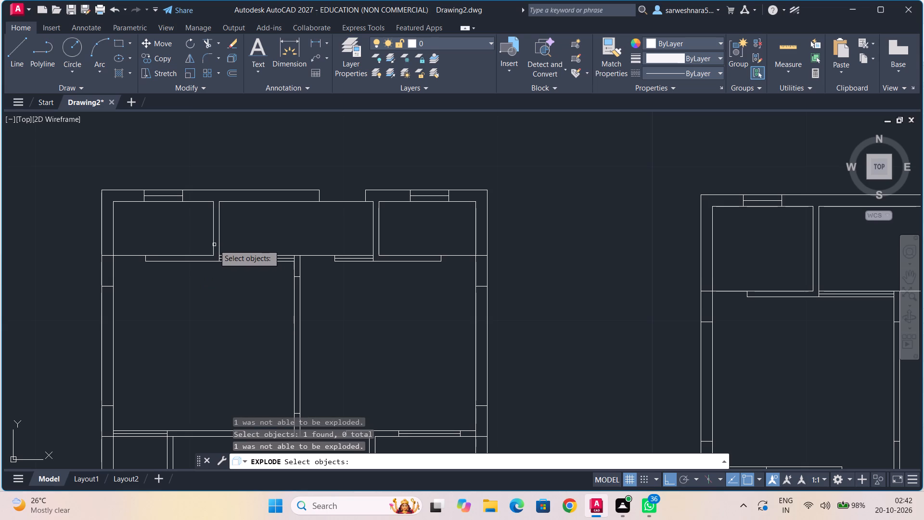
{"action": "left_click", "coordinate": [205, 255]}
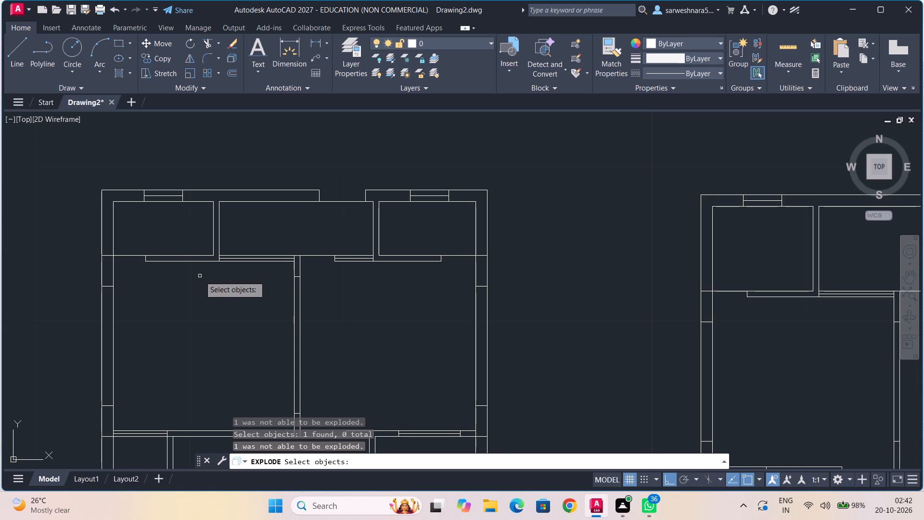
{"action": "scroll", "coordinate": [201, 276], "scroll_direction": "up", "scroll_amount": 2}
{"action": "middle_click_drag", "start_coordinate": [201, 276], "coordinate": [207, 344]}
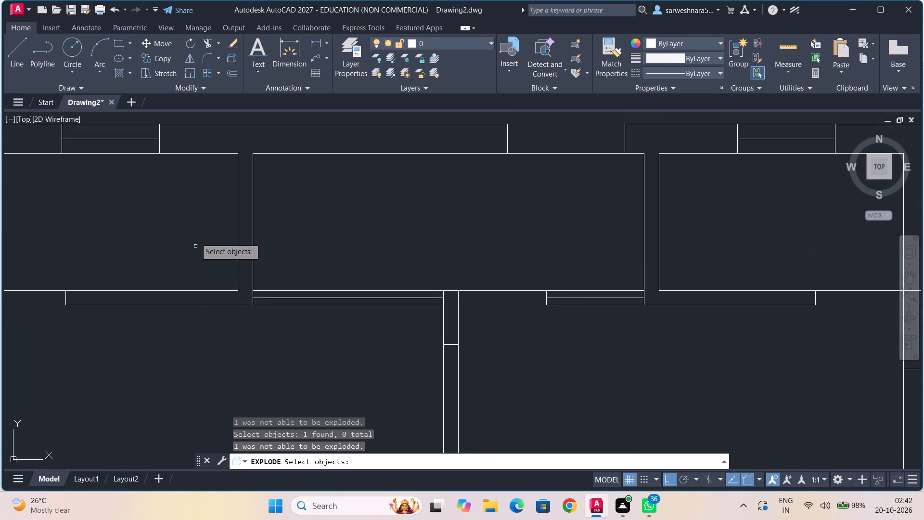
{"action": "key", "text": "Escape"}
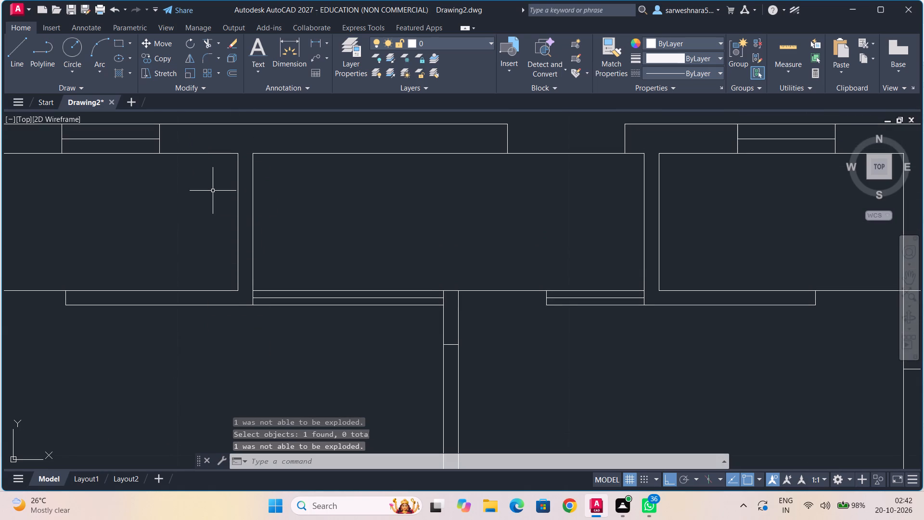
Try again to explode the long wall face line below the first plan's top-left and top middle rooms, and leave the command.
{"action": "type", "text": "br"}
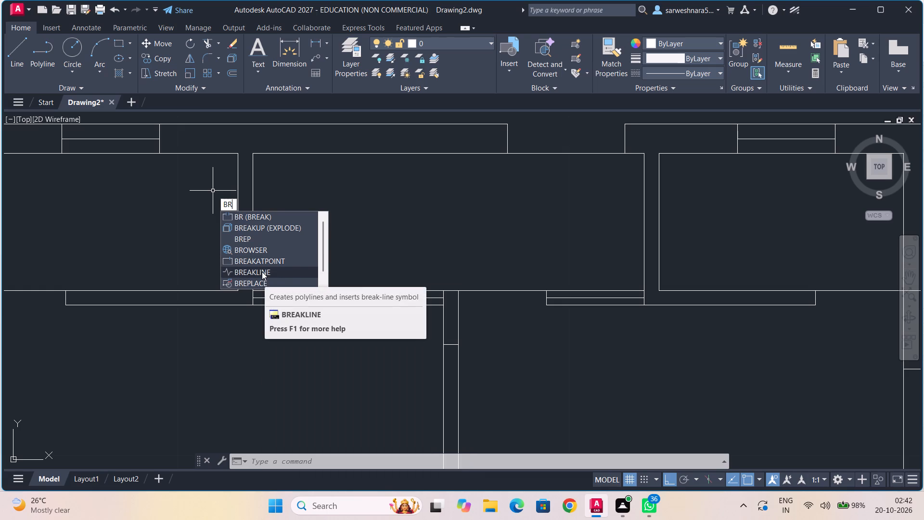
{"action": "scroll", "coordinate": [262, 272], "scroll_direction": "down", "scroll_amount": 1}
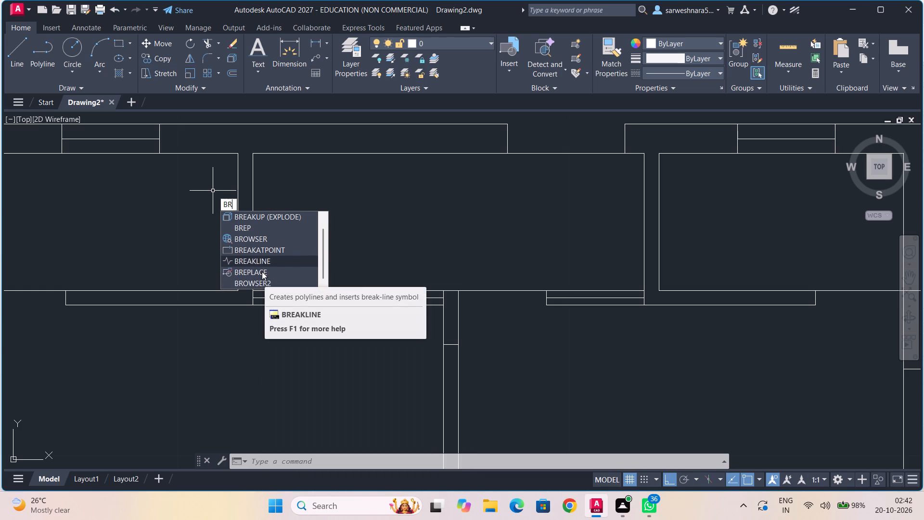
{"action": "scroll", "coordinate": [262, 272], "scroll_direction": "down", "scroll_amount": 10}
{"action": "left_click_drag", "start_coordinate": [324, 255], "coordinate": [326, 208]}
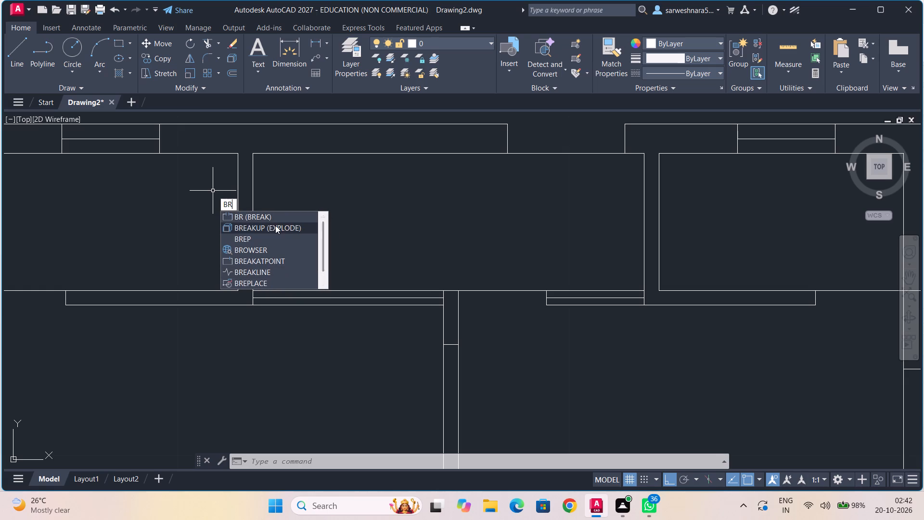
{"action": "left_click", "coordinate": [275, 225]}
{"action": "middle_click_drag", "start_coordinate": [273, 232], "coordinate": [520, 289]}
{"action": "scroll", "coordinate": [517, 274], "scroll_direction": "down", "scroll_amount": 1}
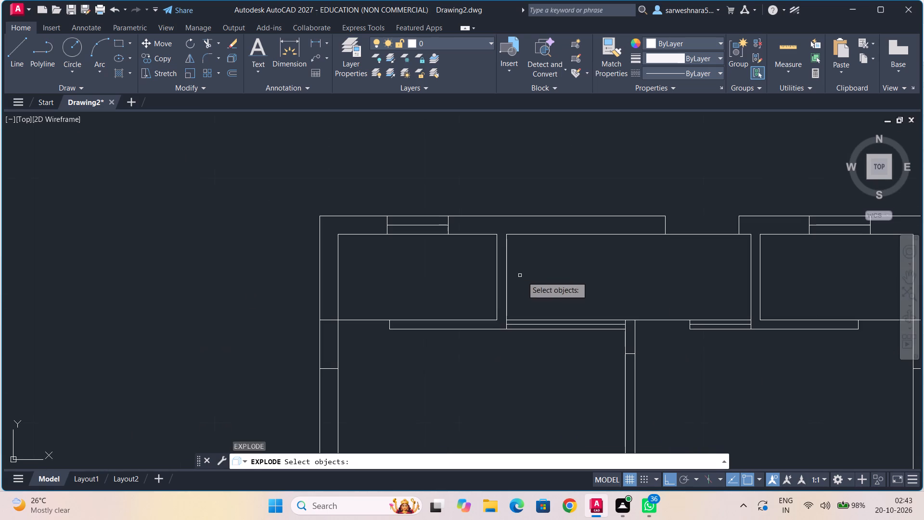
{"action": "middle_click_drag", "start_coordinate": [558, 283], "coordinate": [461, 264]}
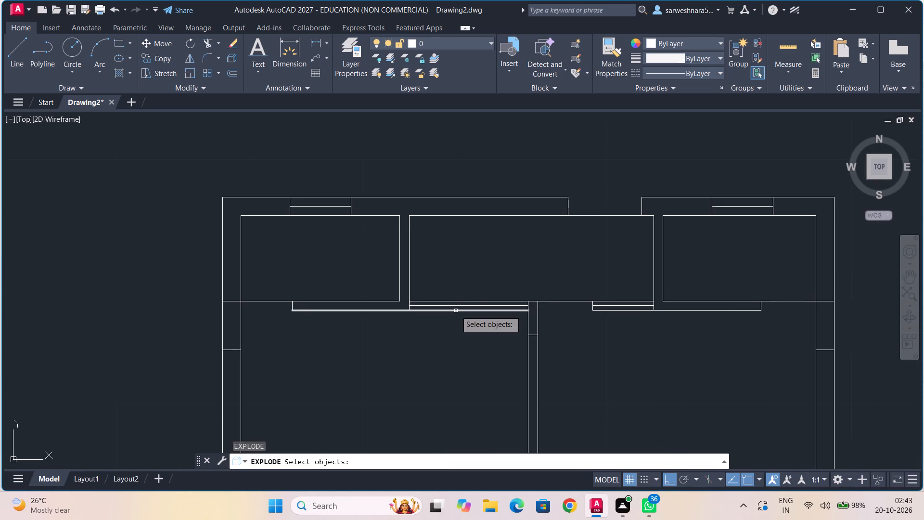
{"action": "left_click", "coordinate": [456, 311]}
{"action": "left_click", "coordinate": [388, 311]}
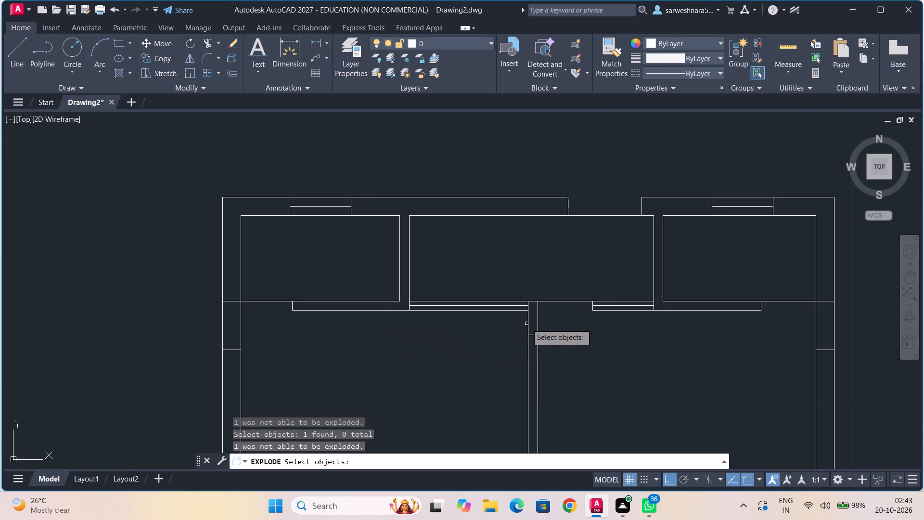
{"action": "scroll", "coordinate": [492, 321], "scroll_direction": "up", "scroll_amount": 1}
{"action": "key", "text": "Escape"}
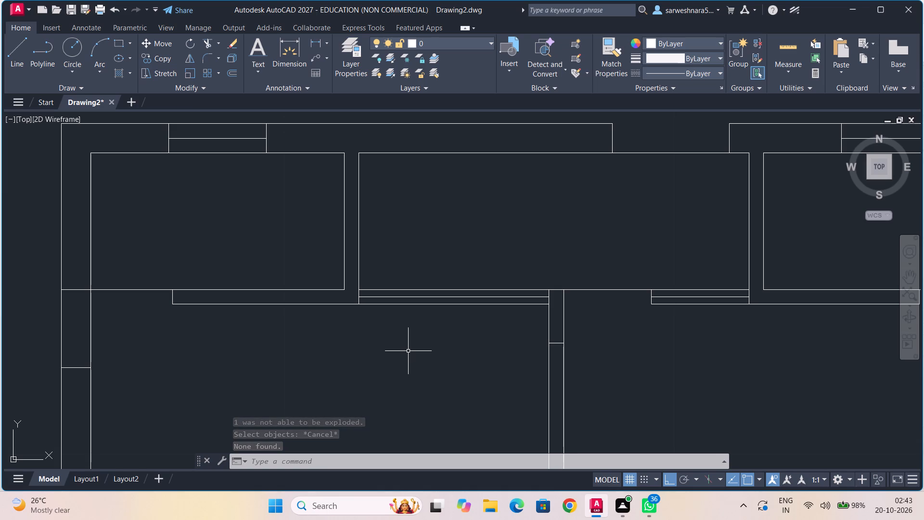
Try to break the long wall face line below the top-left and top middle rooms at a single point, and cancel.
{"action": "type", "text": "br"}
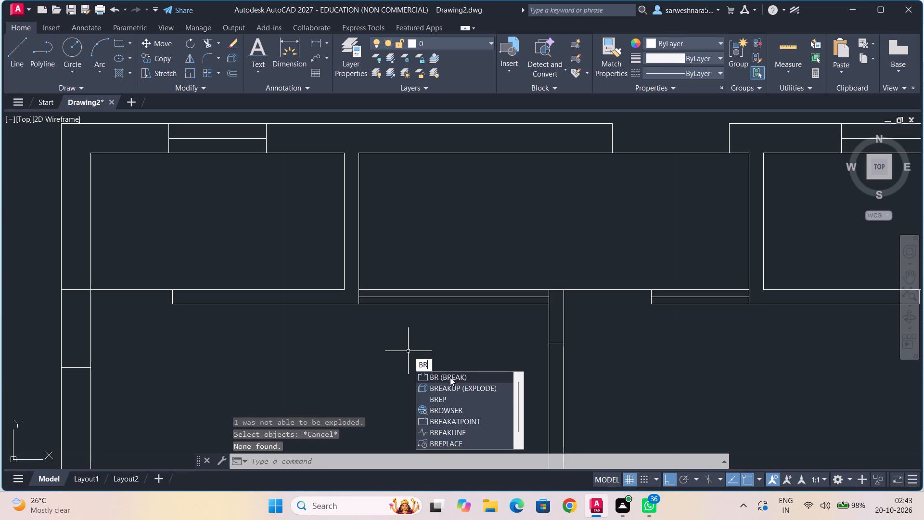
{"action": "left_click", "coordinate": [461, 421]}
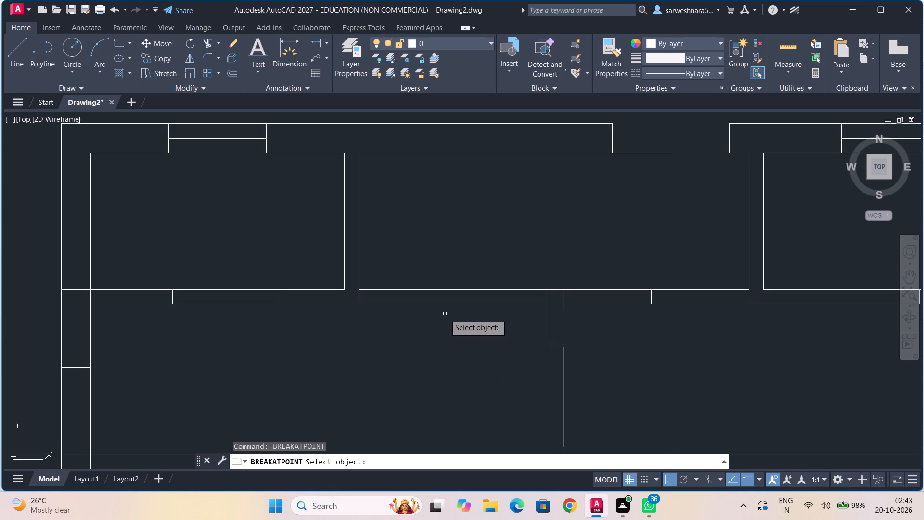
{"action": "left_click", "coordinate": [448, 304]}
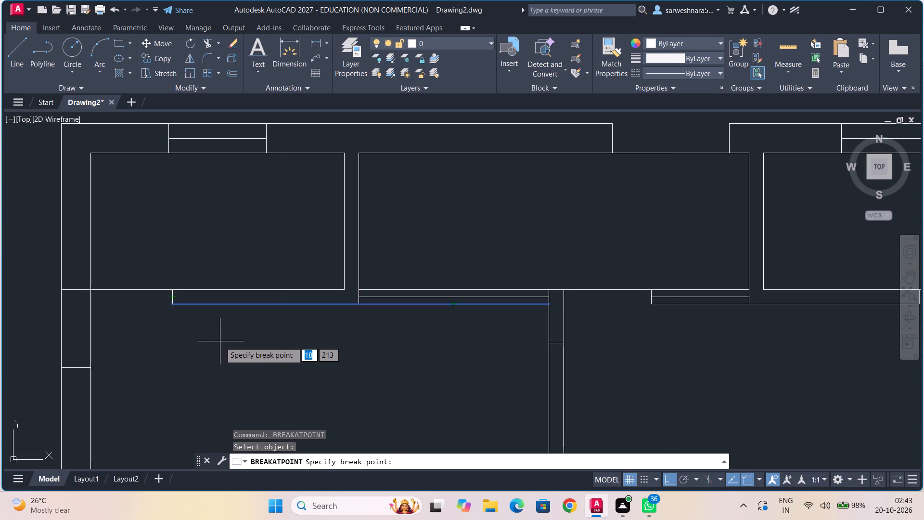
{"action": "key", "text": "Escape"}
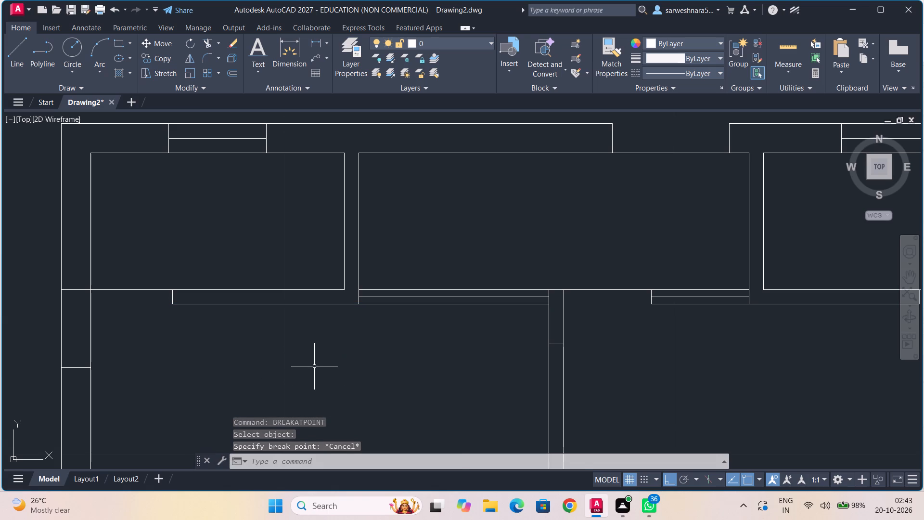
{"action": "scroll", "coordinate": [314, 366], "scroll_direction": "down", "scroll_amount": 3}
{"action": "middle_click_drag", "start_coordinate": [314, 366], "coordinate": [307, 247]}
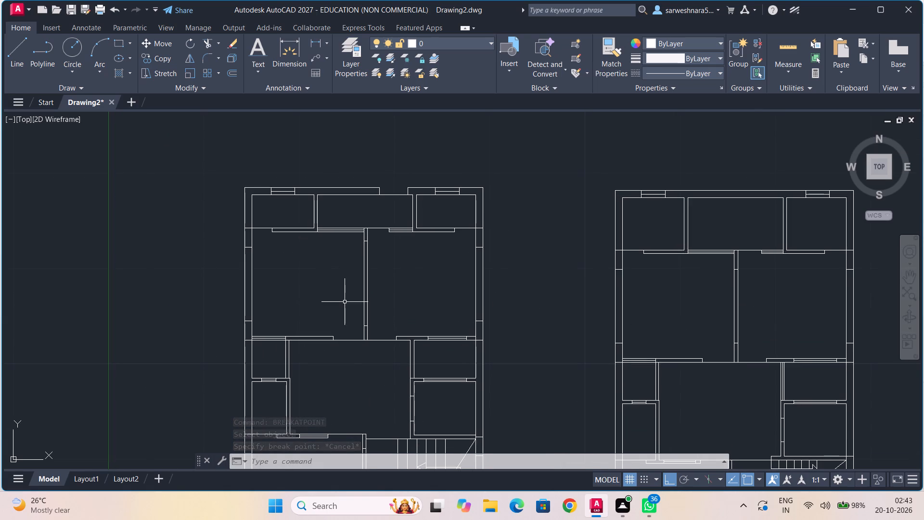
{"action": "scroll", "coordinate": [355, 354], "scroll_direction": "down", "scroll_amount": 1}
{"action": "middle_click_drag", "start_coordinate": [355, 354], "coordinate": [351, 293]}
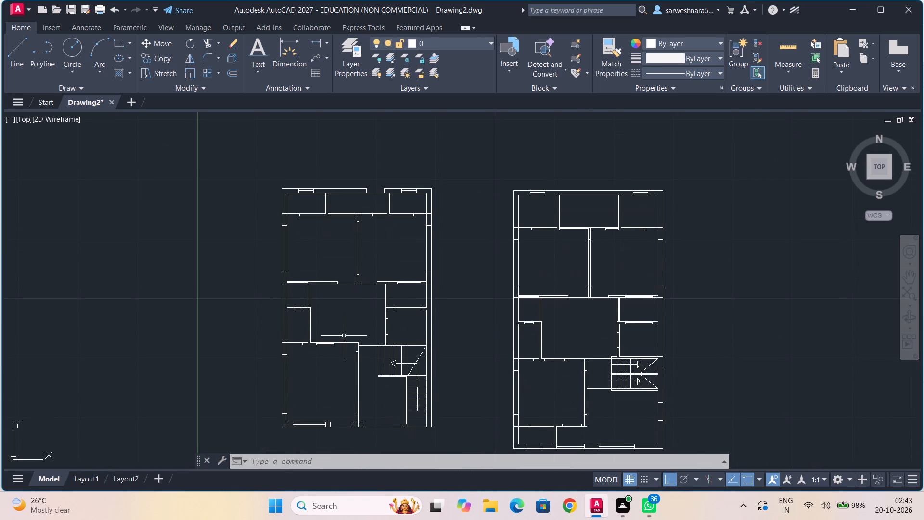
Examine the first plan's wall lines, from the middle rooms up to the opening in the top outer wall.
{"action": "scroll", "coordinate": [344, 336], "scroll_direction": "up", "scroll_amount": 2}
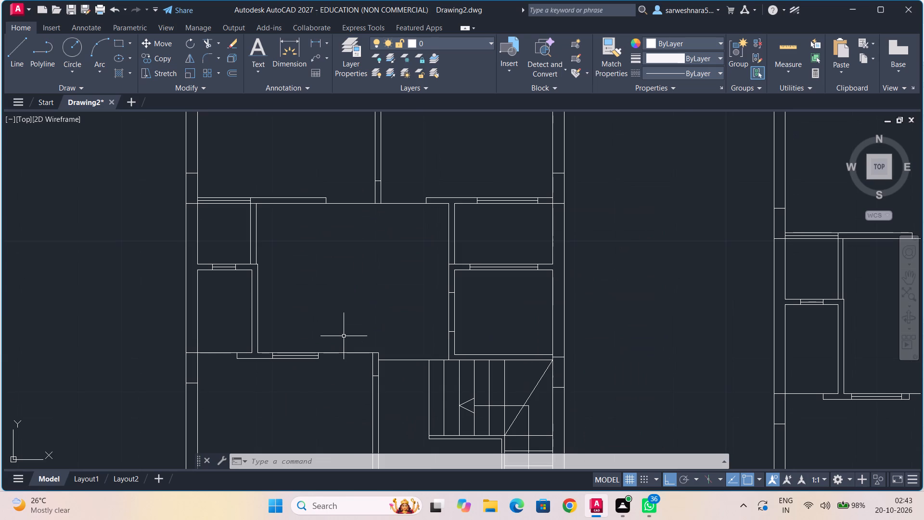
{"action": "scroll", "coordinate": [344, 336], "scroll_direction": "down", "scroll_amount": 2}
{"action": "middle_click_drag", "start_coordinate": [362, 335], "coordinate": [433, 305]}
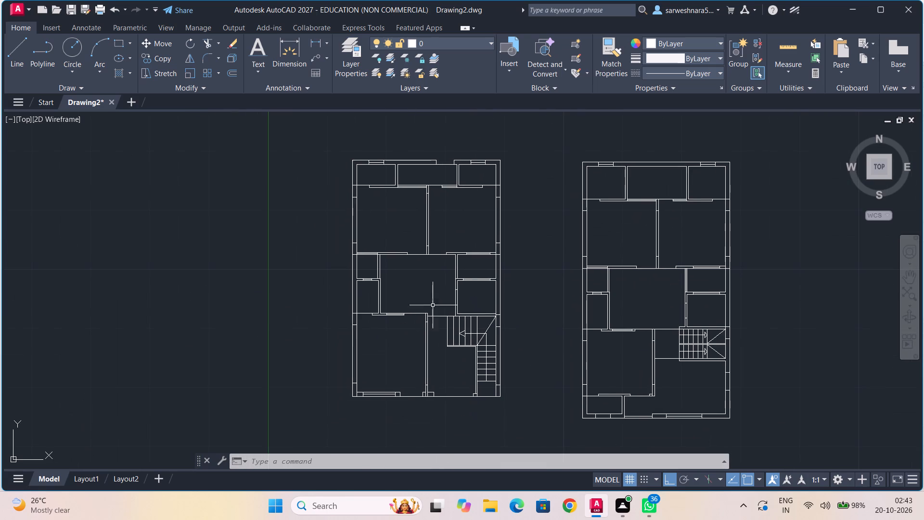
{"action": "scroll", "coordinate": [415, 312], "scroll_direction": "up", "scroll_amount": 2}
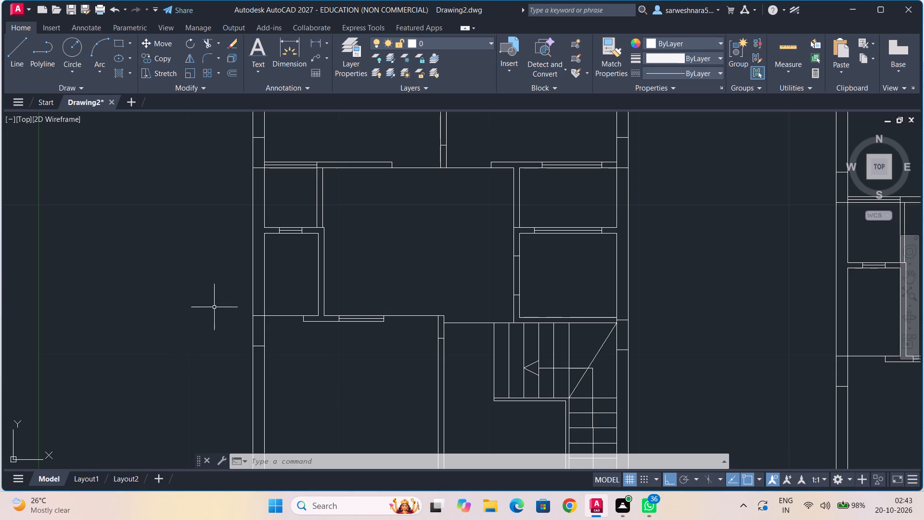
{"action": "scroll", "coordinate": [229, 304], "scroll_direction": "down", "scroll_amount": 1}
{"action": "middle_click_drag", "start_coordinate": [216, 308], "coordinate": [119, 387]}
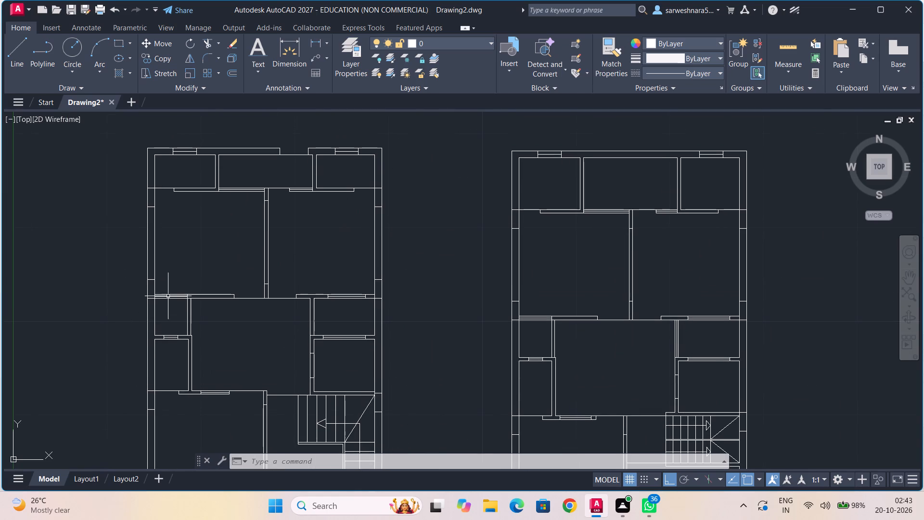
{"action": "scroll", "coordinate": [170, 272], "scroll_direction": "up", "scroll_amount": 2}
{"action": "middle_click_drag", "start_coordinate": [170, 272], "coordinate": [157, 370]}
{"action": "scroll", "coordinate": [154, 368], "scroll_direction": "down", "scroll_amount": 1}
{"action": "middle_click_drag", "start_coordinate": [170, 330], "coordinate": [150, 365]}
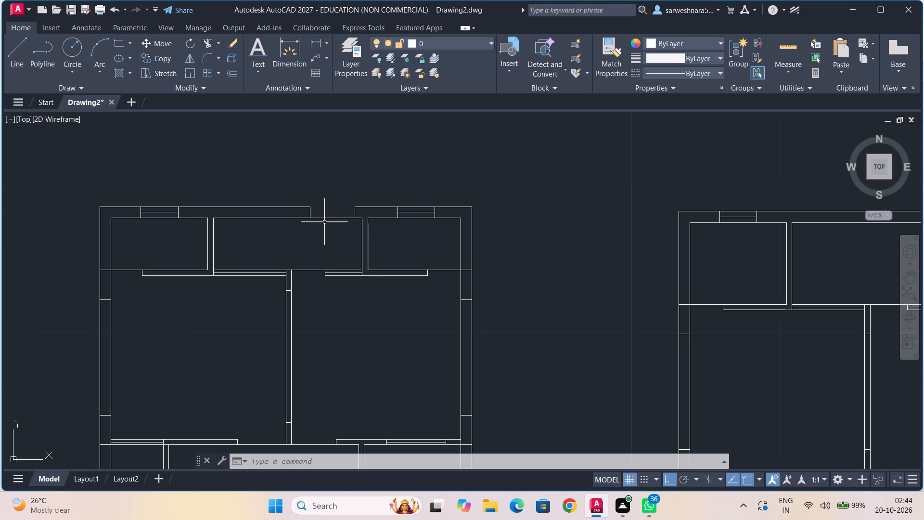
{"action": "scroll", "coordinate": [324, 222], "scroll_direction": "up", "scroll_amount": 5}
{"action": "middle_click_drag", "start_coordinate": [323, 263], "coordinate": [323, 289]}
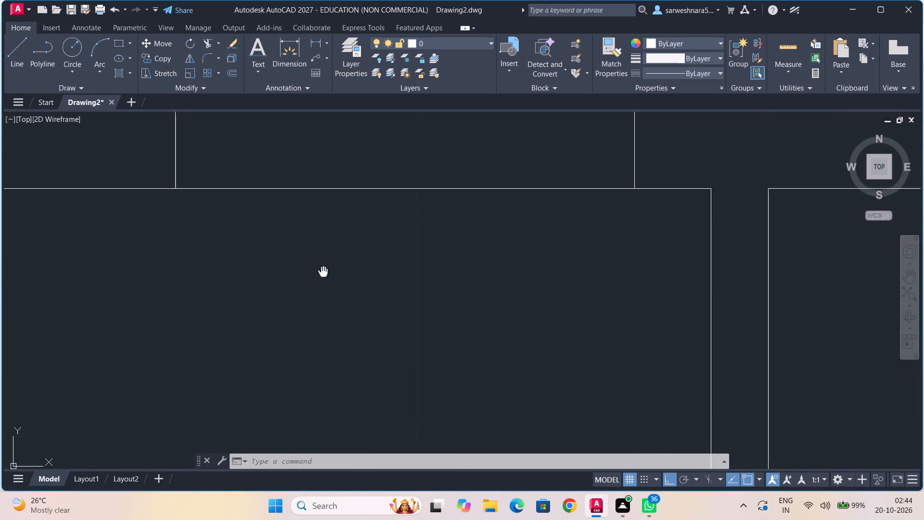
{"action": "middle_click_drag", "start_coordinate": [323, 289], "coordinate": [324, 336]}
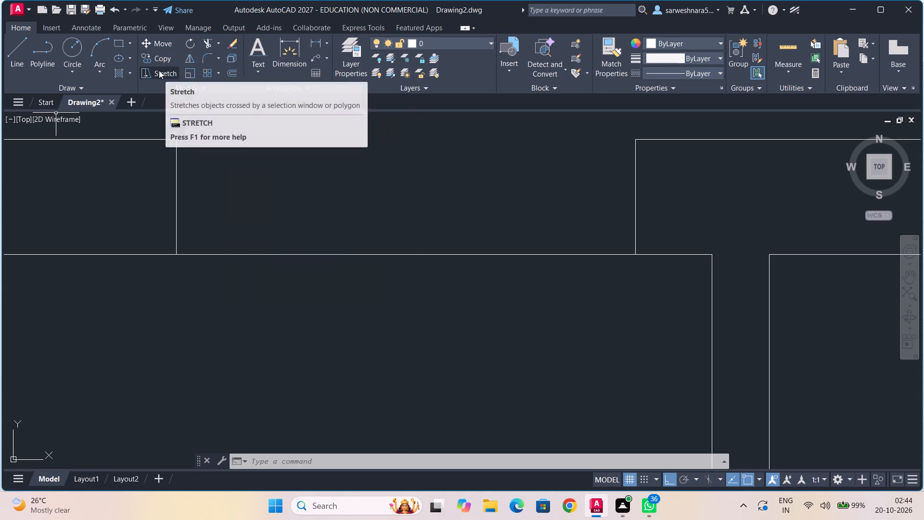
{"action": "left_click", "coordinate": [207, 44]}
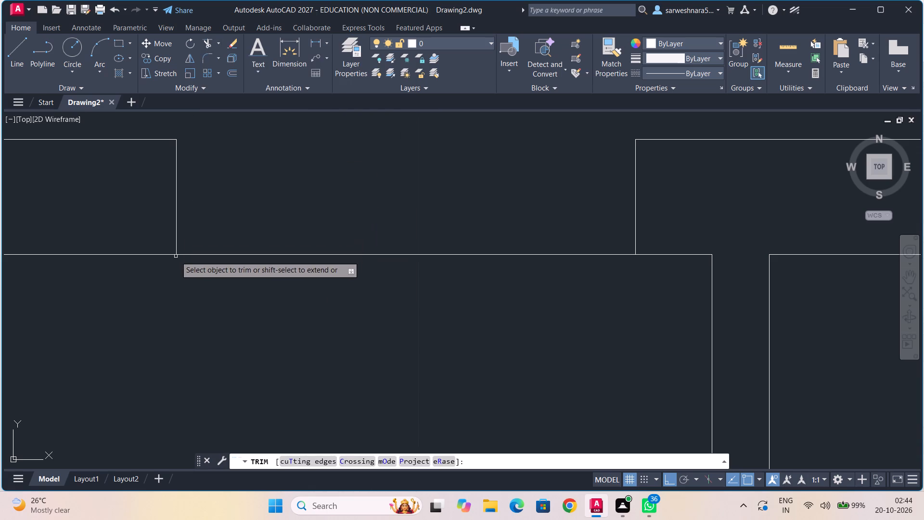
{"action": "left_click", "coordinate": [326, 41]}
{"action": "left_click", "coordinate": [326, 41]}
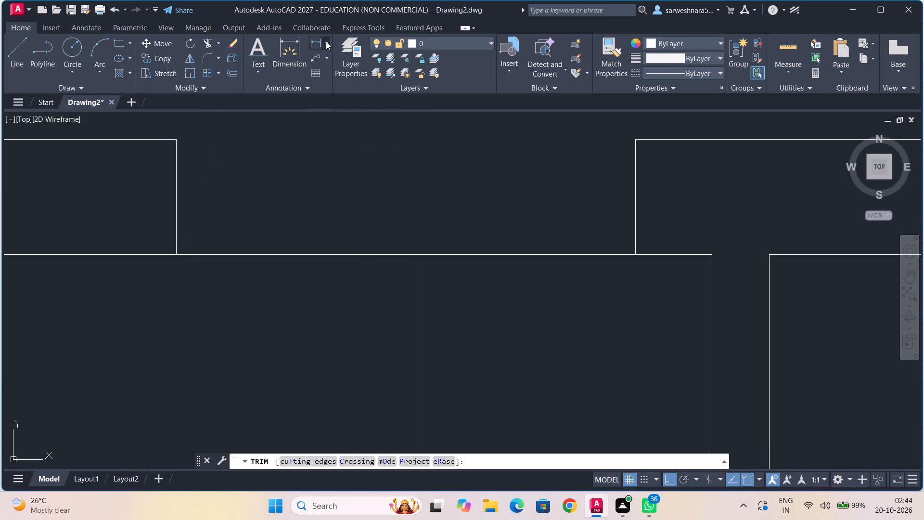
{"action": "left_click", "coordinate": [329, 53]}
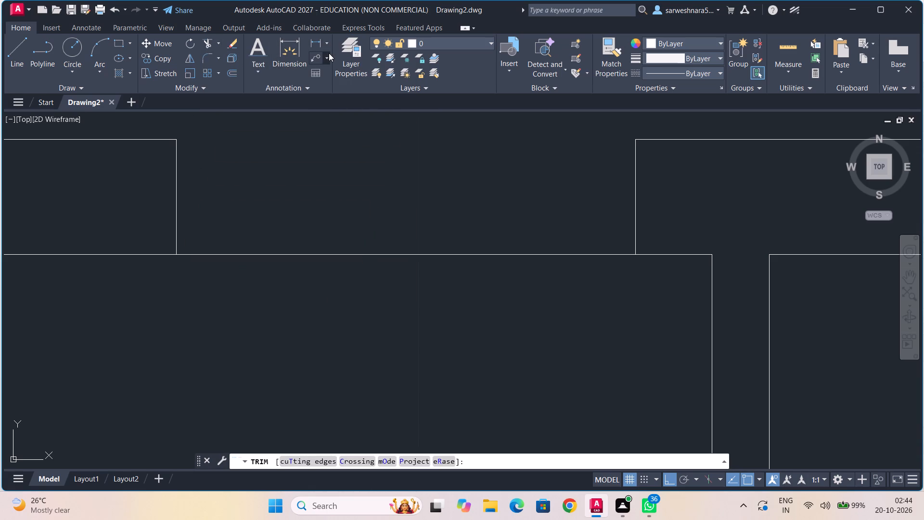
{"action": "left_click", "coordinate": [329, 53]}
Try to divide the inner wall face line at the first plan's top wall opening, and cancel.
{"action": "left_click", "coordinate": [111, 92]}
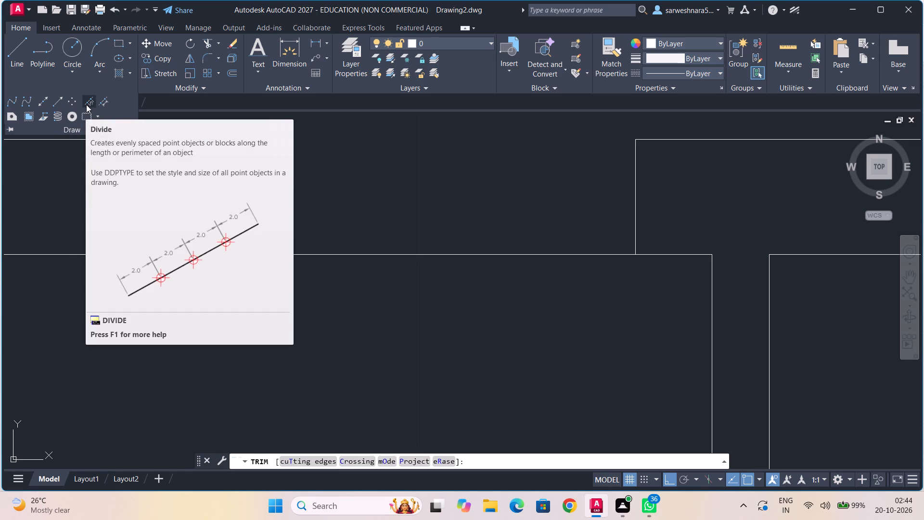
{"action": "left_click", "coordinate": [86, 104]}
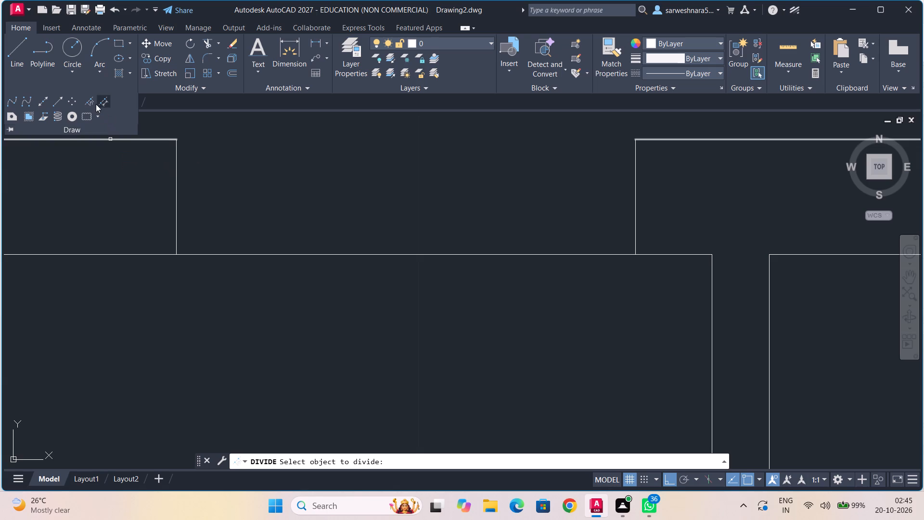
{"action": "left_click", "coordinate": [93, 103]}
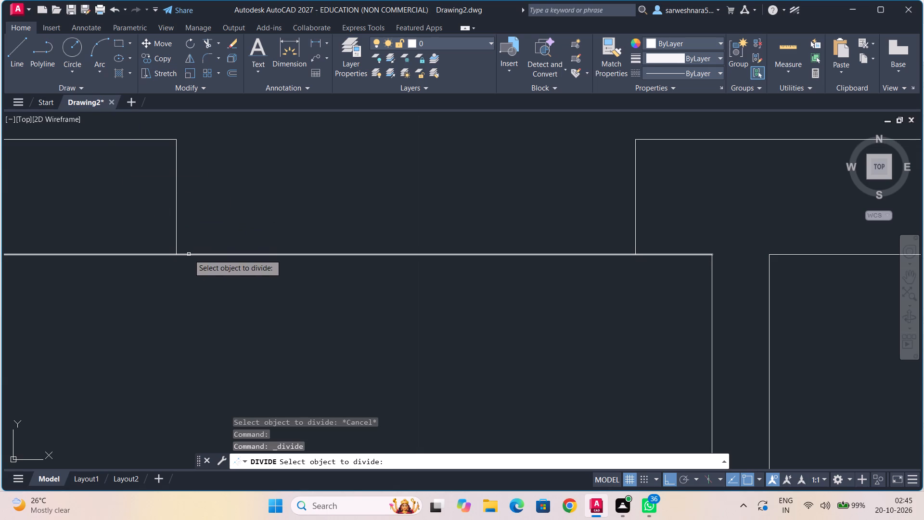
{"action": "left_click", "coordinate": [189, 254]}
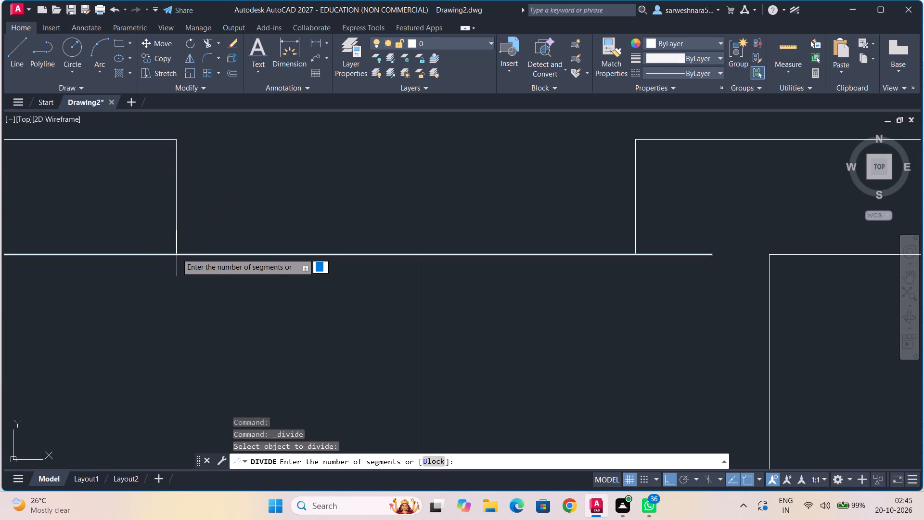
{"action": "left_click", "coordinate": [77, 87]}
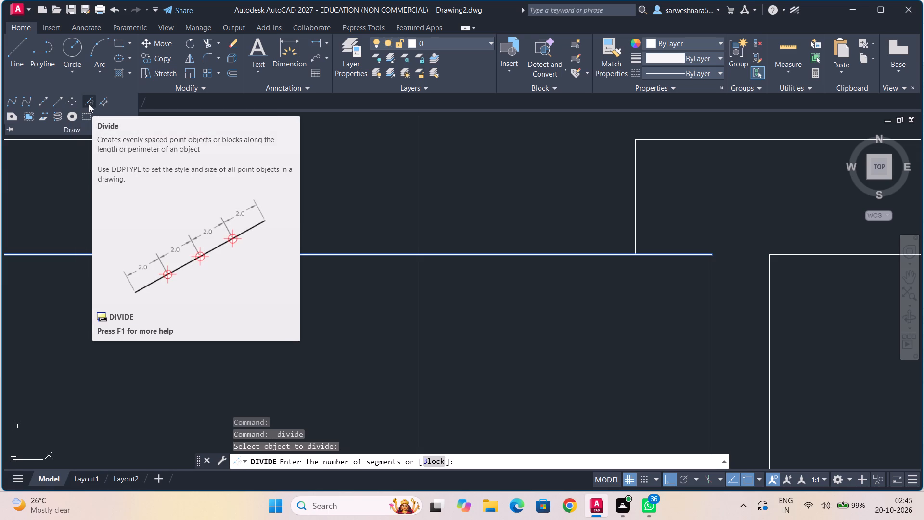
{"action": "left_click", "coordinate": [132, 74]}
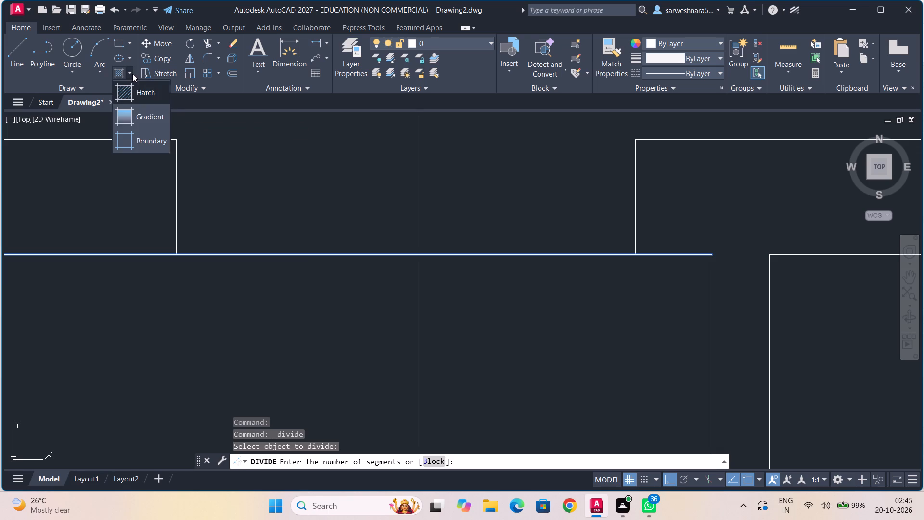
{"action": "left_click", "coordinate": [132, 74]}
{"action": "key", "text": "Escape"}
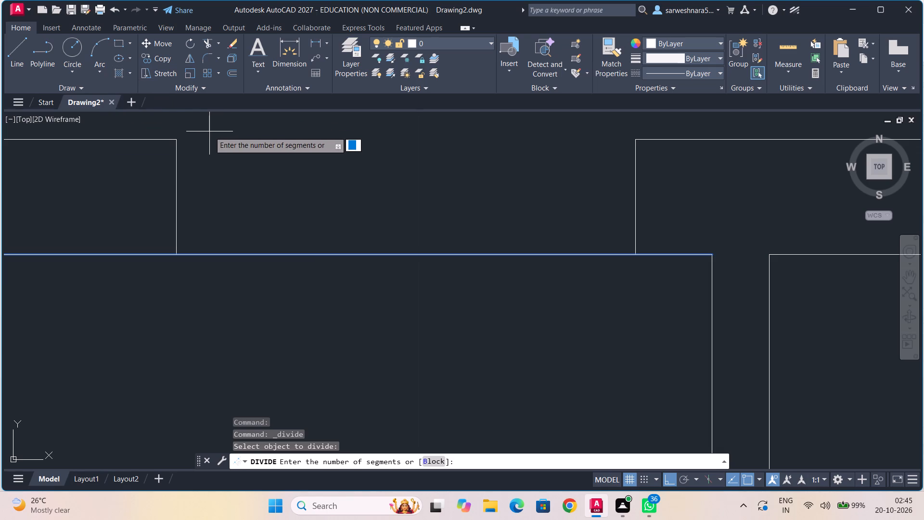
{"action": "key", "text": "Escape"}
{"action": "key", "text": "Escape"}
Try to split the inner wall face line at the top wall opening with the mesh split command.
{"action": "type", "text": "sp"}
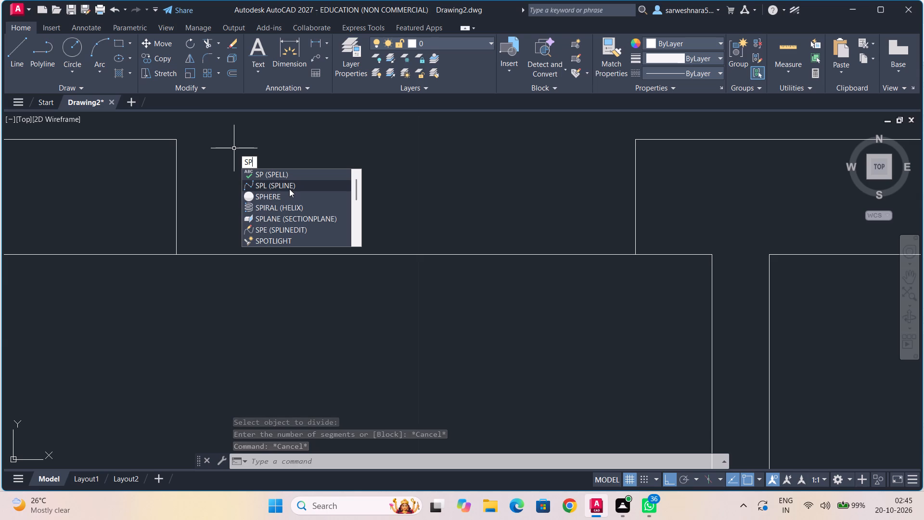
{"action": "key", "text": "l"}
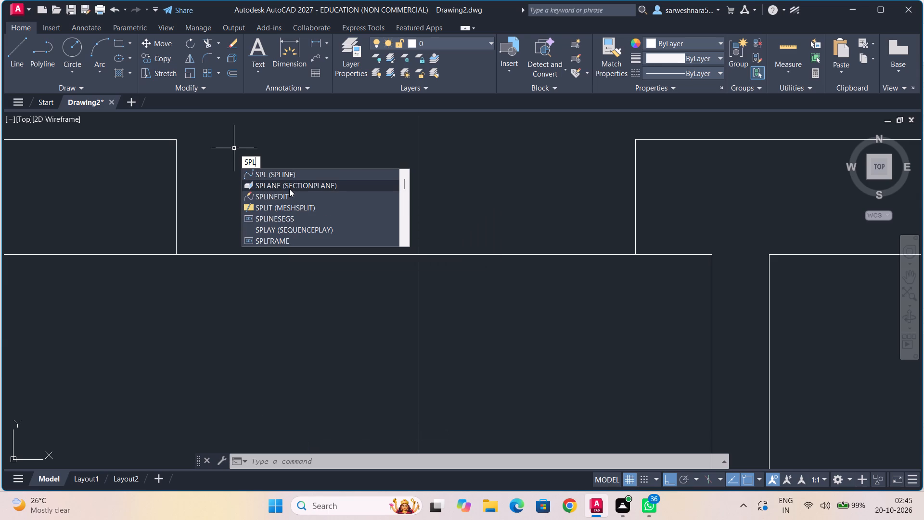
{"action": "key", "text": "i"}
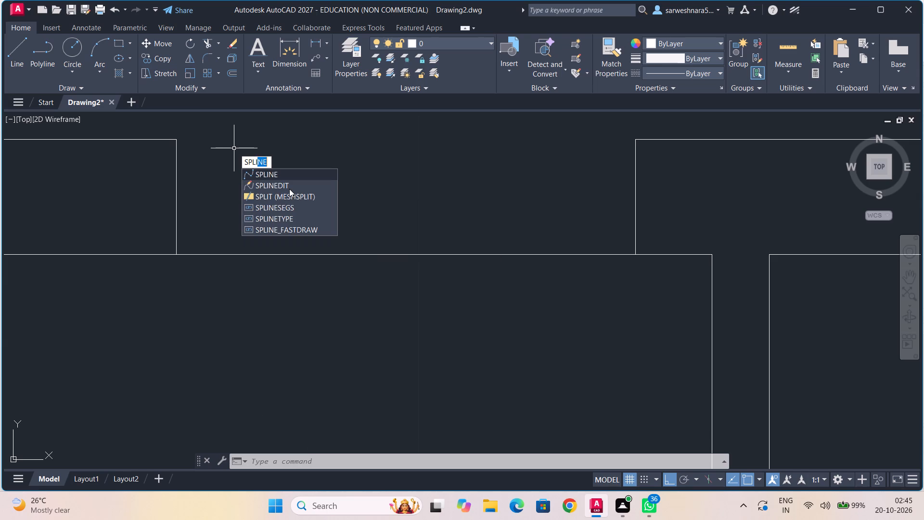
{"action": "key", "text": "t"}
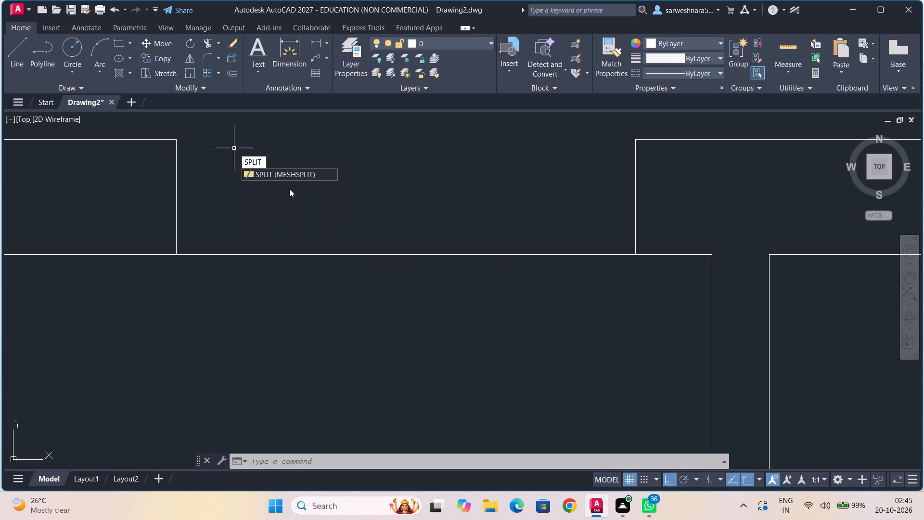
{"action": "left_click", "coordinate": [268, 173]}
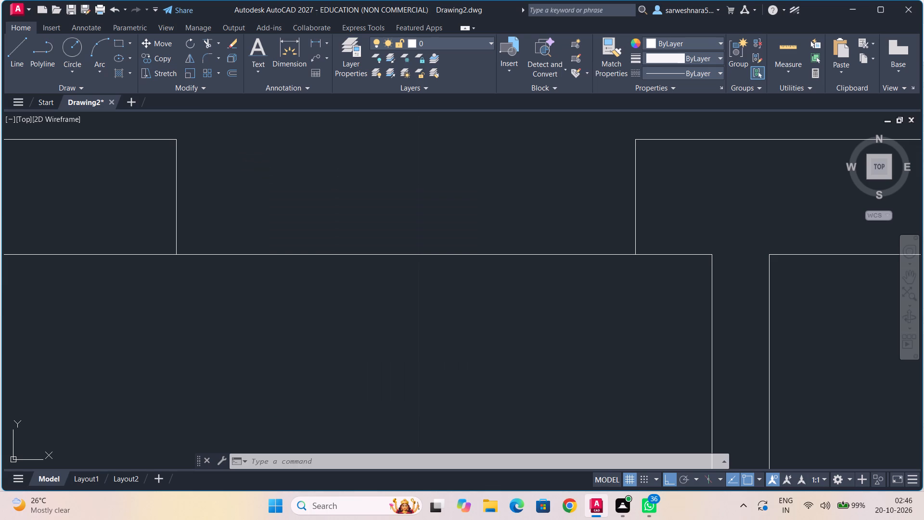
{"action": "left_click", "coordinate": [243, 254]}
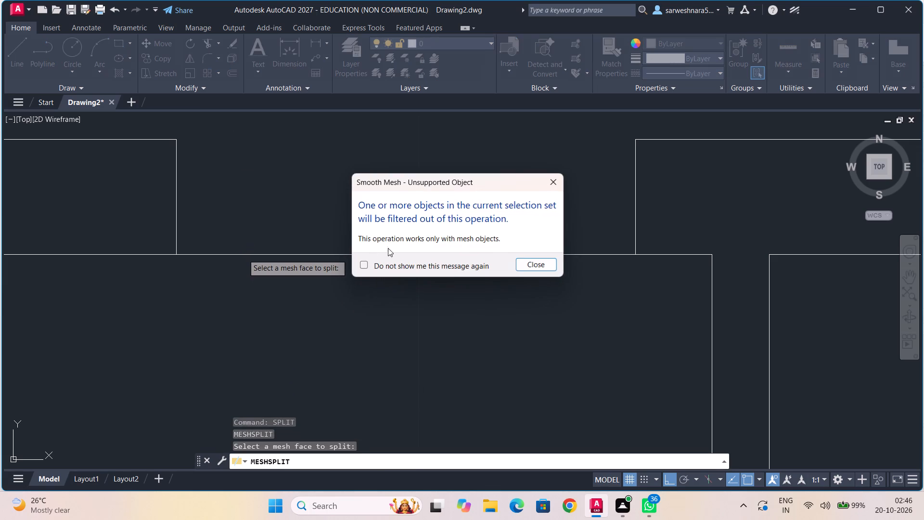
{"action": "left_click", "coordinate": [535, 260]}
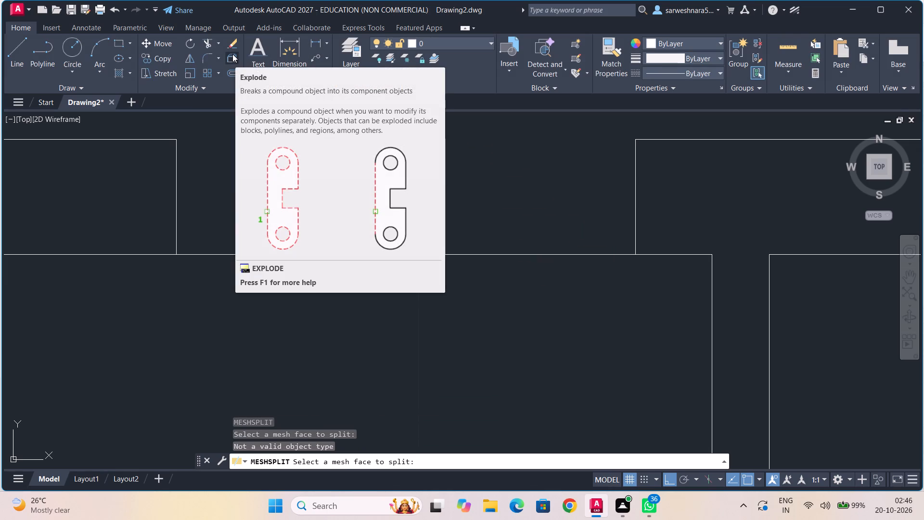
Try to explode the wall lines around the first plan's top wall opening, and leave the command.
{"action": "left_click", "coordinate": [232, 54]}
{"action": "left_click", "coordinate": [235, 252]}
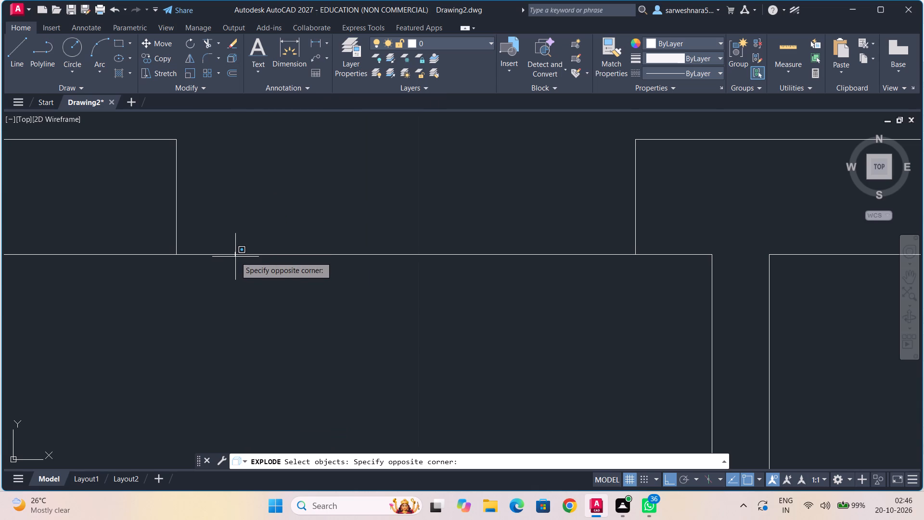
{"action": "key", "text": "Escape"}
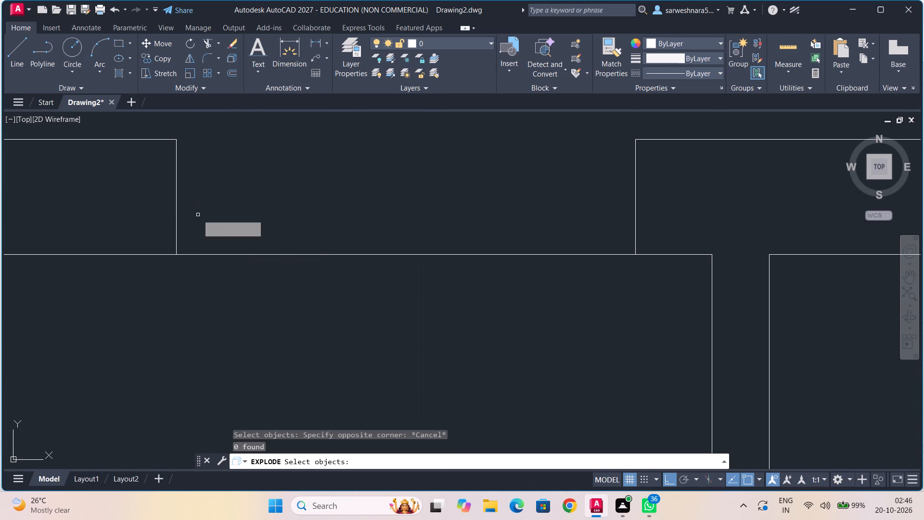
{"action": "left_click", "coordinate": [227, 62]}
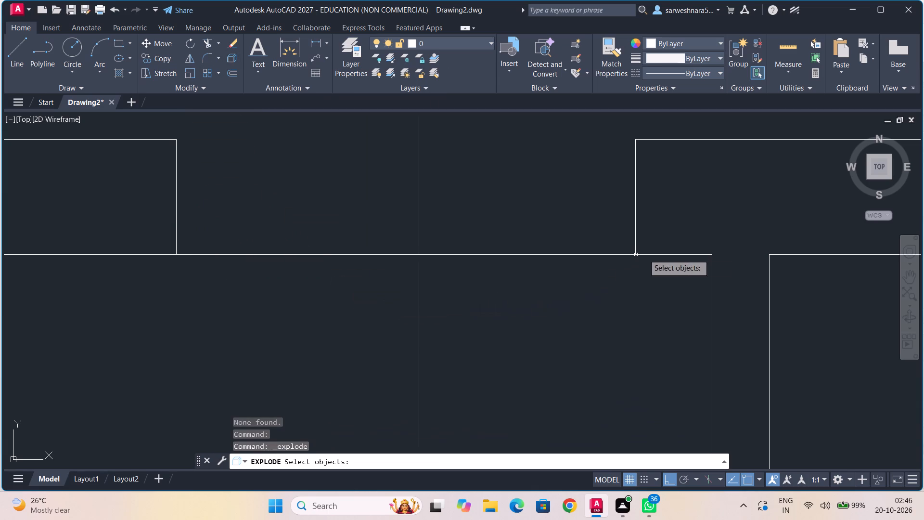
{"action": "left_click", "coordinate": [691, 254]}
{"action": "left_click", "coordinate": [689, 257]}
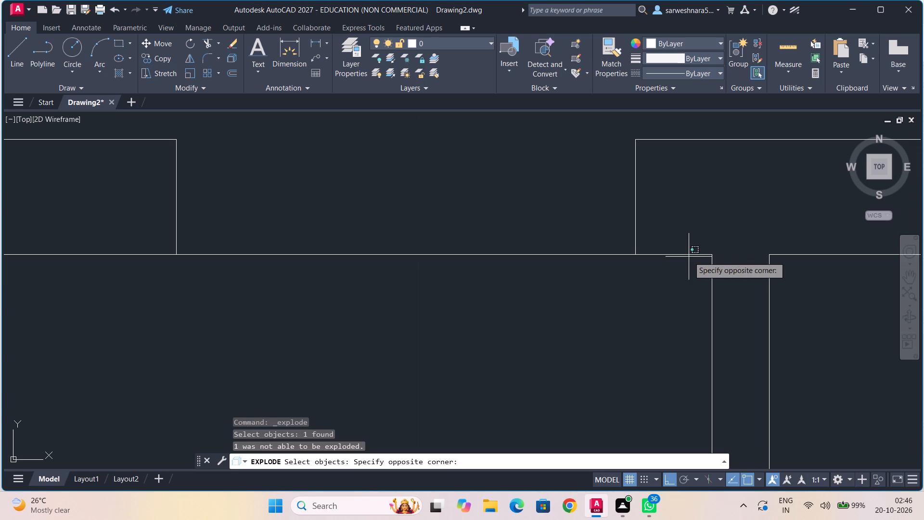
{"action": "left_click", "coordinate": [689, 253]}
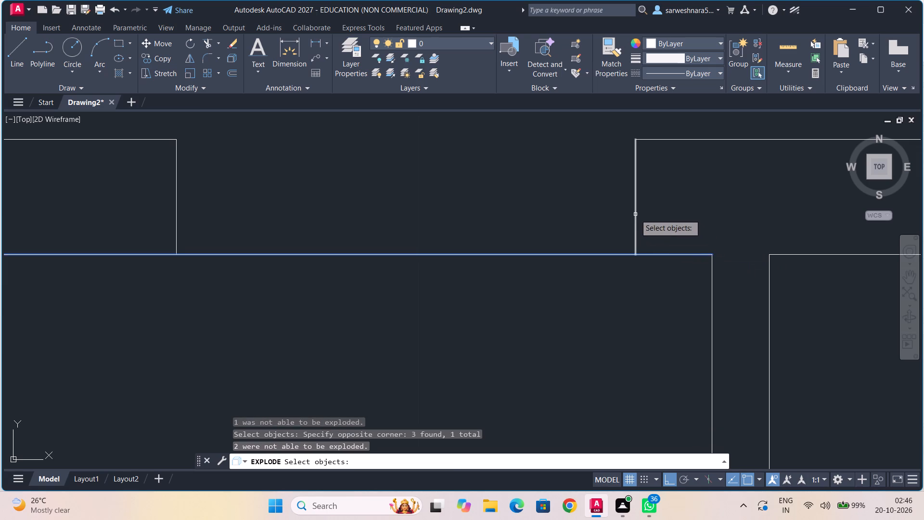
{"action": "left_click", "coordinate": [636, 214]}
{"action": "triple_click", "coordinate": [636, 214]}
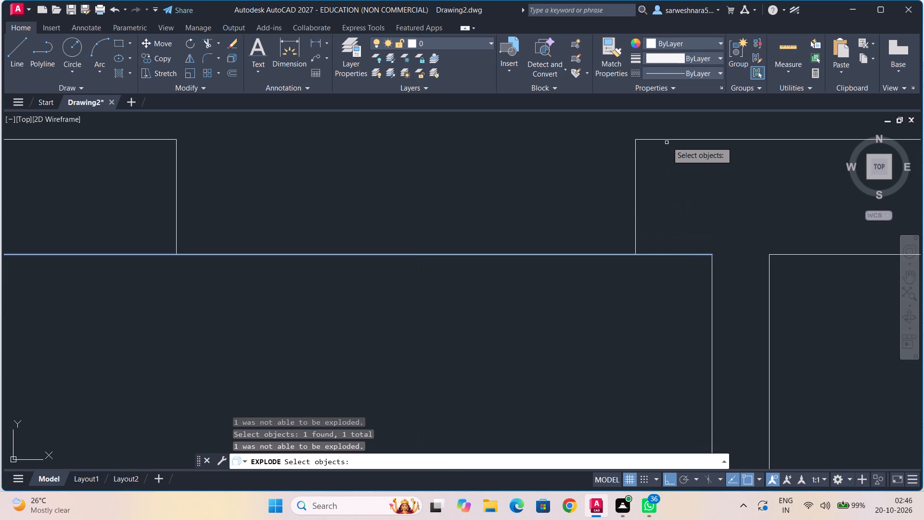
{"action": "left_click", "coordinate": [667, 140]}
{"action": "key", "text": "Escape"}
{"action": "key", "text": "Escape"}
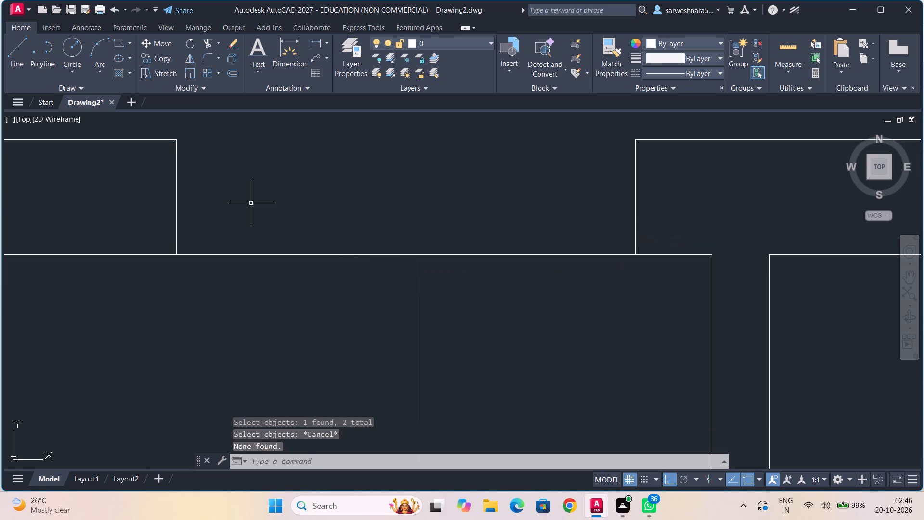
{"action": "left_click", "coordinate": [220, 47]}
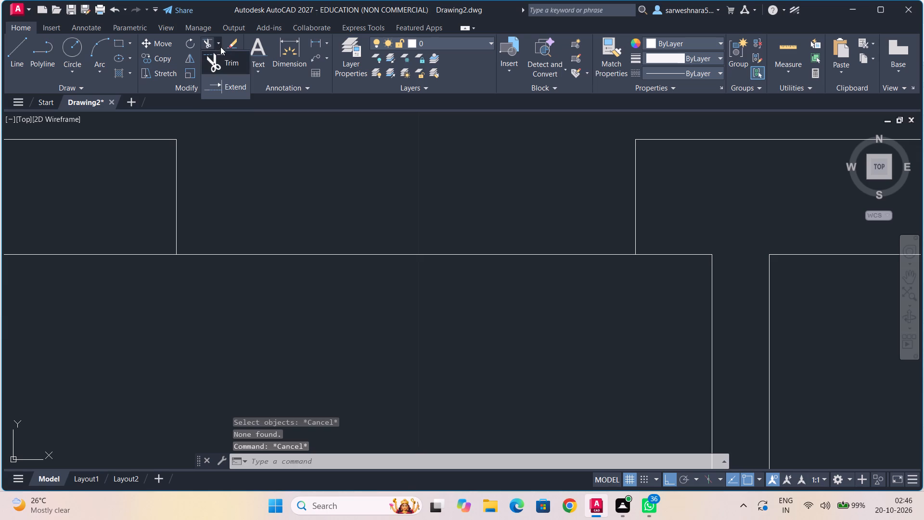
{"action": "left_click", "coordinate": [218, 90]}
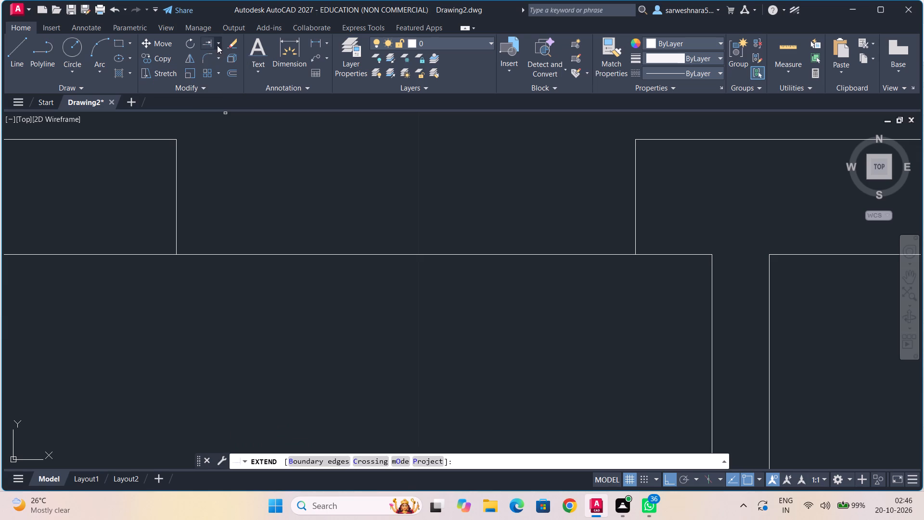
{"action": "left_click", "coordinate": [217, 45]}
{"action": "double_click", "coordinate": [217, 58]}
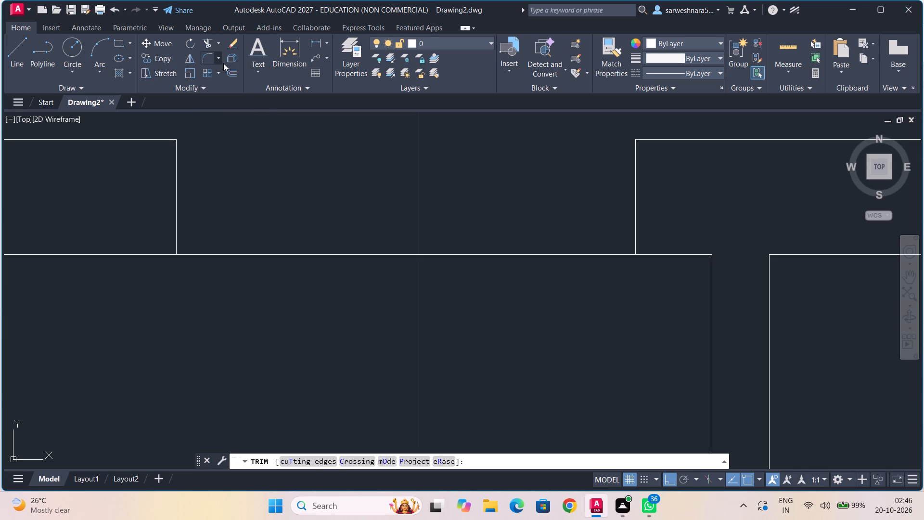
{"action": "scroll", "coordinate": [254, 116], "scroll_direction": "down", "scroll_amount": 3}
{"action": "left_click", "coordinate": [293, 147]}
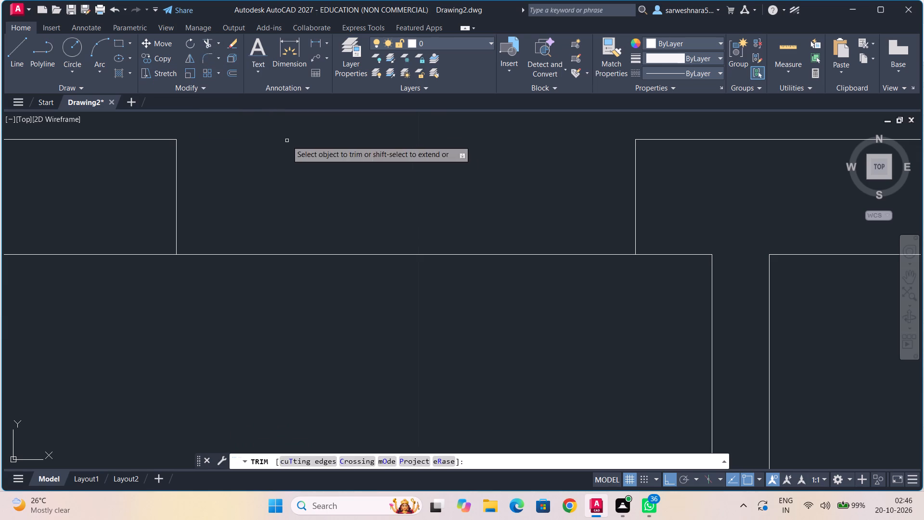